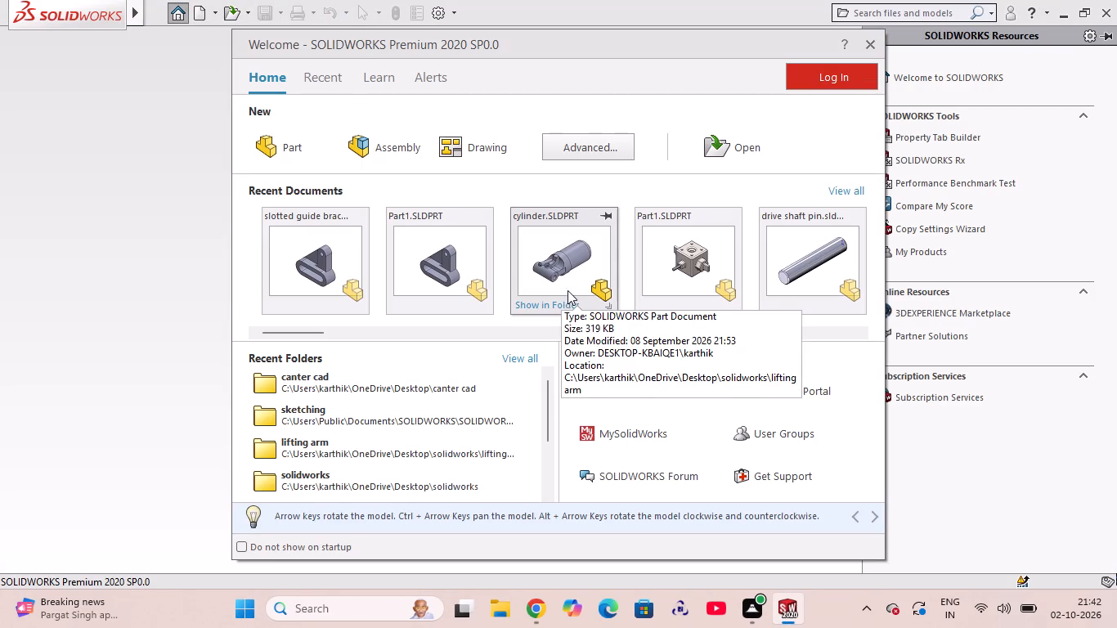
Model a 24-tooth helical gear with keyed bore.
Create a new part document.
{"action": "left_click", "coordinate": [296, 153]}
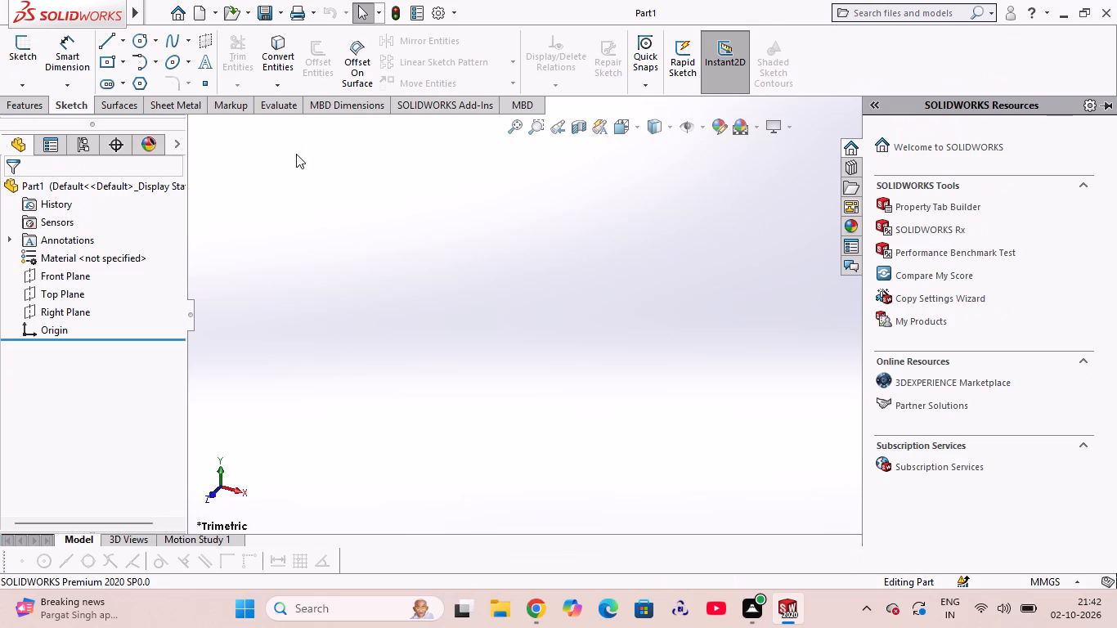
Start a new sketch on the Front Plane of the empty part.
{"action": "left_click", "coordinate": [24, 52]}
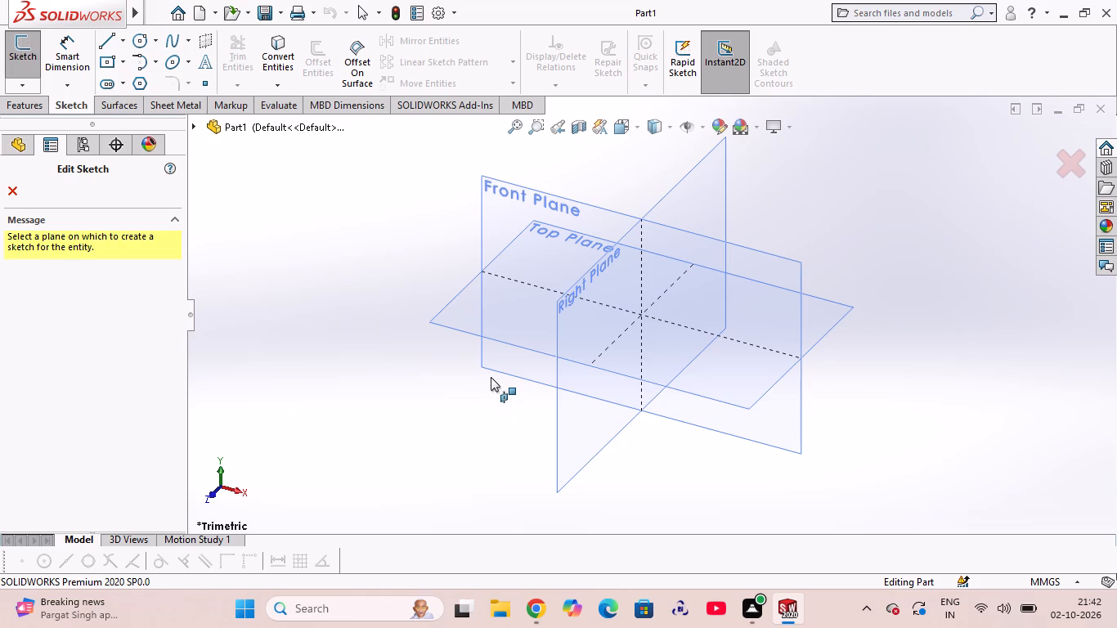
{"action": "left_click", "coordinate": [519, 206]}
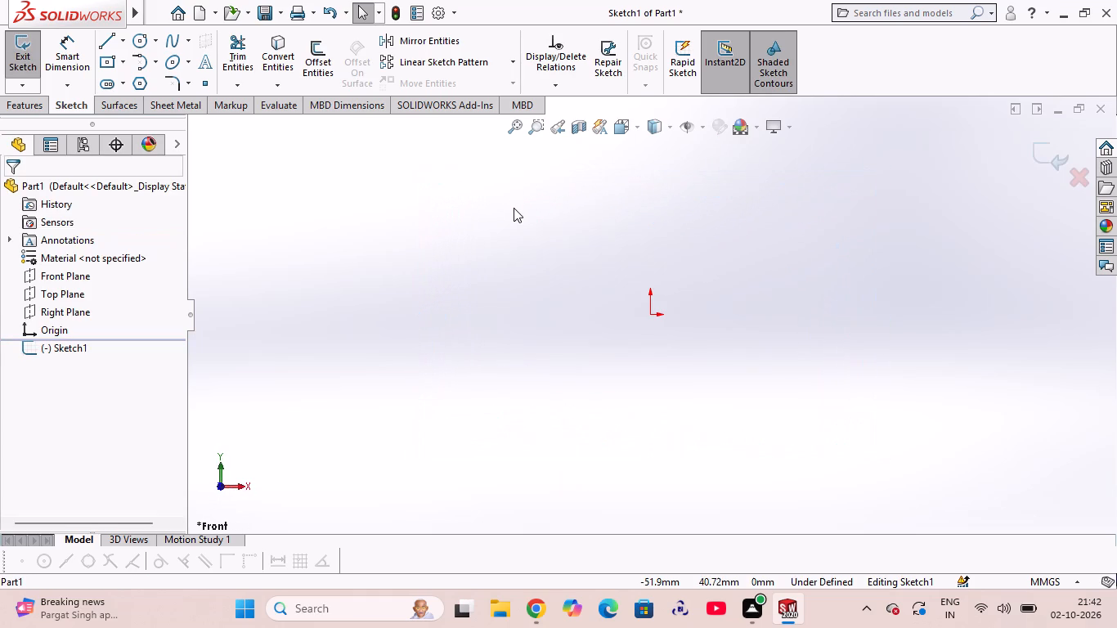
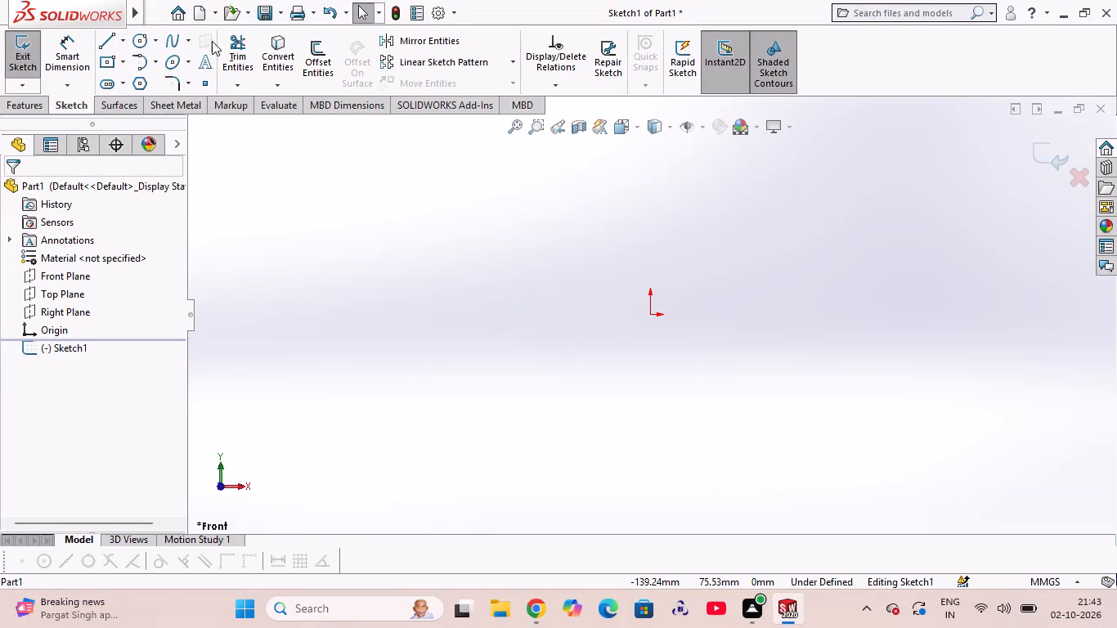
Sketch two concentric circles centred on the origin, the outer about 58 mm in diameter and a smaller one inside it.
{"action": "left_click", "coordinate": [137, 43]}
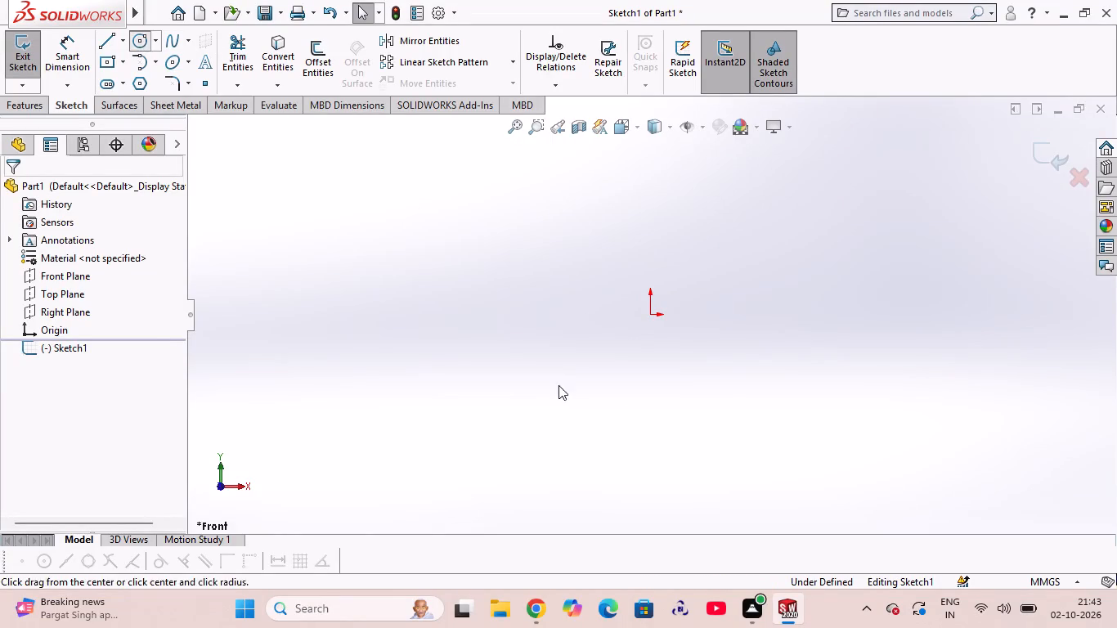
{"action": "left_click", "coordinate": [649, 313]}
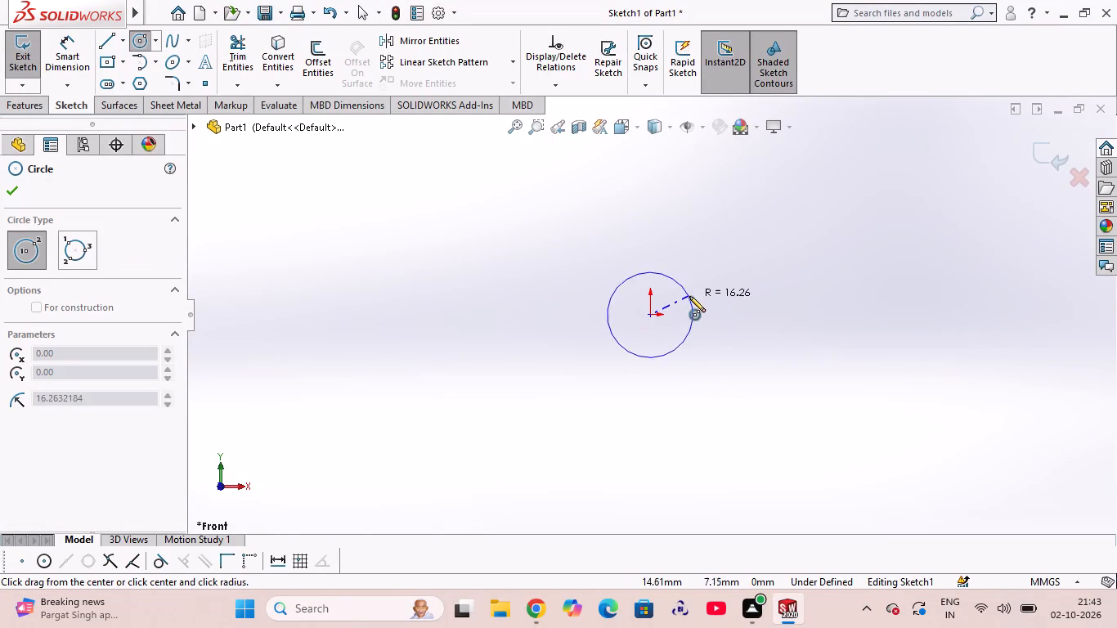
{"action": "left_click", "coordinate": [715, 273]}
{"action": "left_click", "coordinate": [648, 316]}
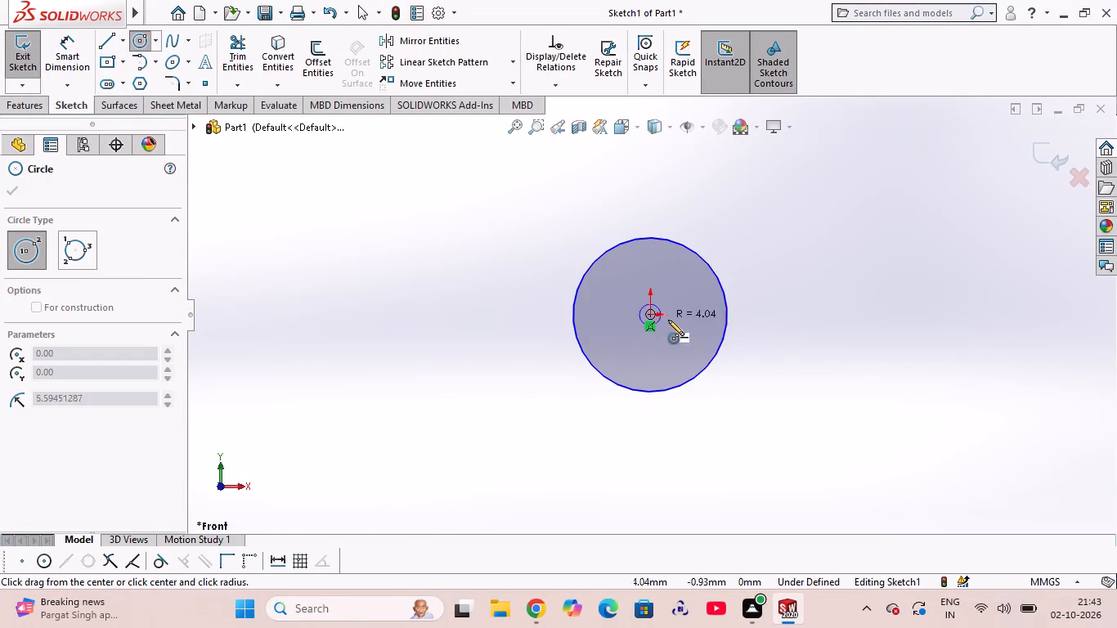
{"action": "left_click", "coordinate": [693, 338]}
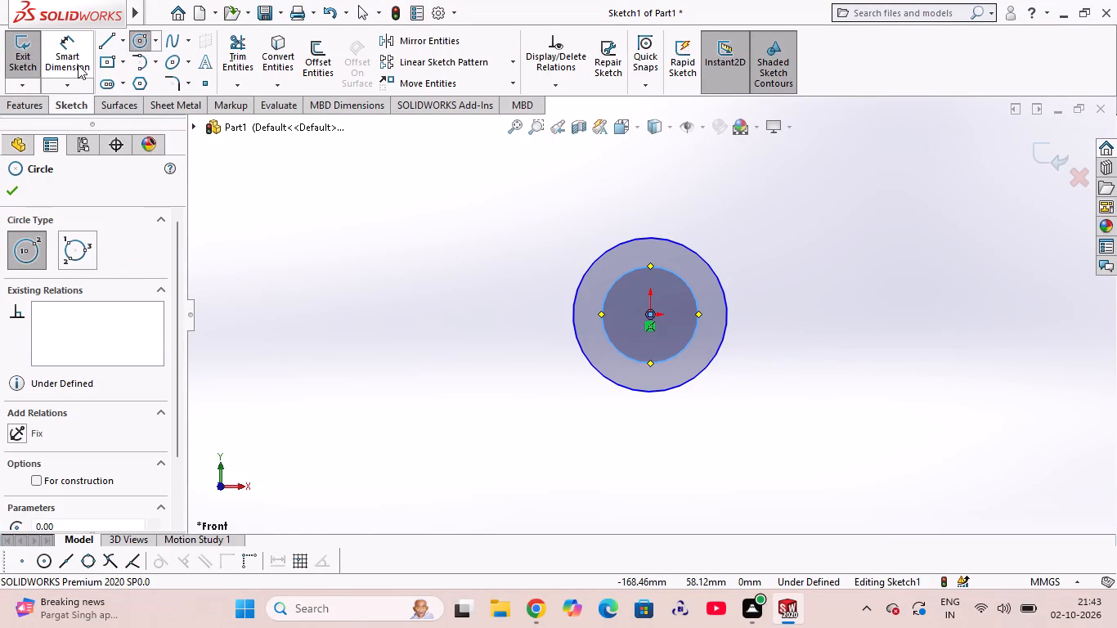
Dimension the outer circle with a diameter of 114 mm using Smart Dimension.
{"action": "left_click", "coordinate": [78, 65]}
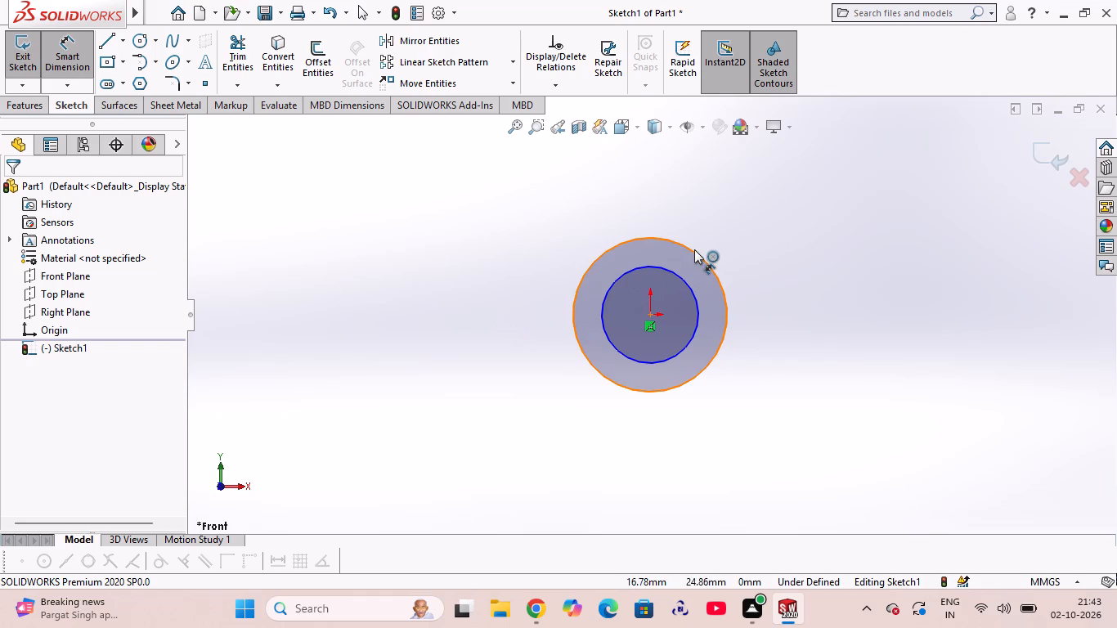
{"action": "left_click", "coordinate": [694, 249]}
{"action": "left_click", "coordinate": [821, 216]}
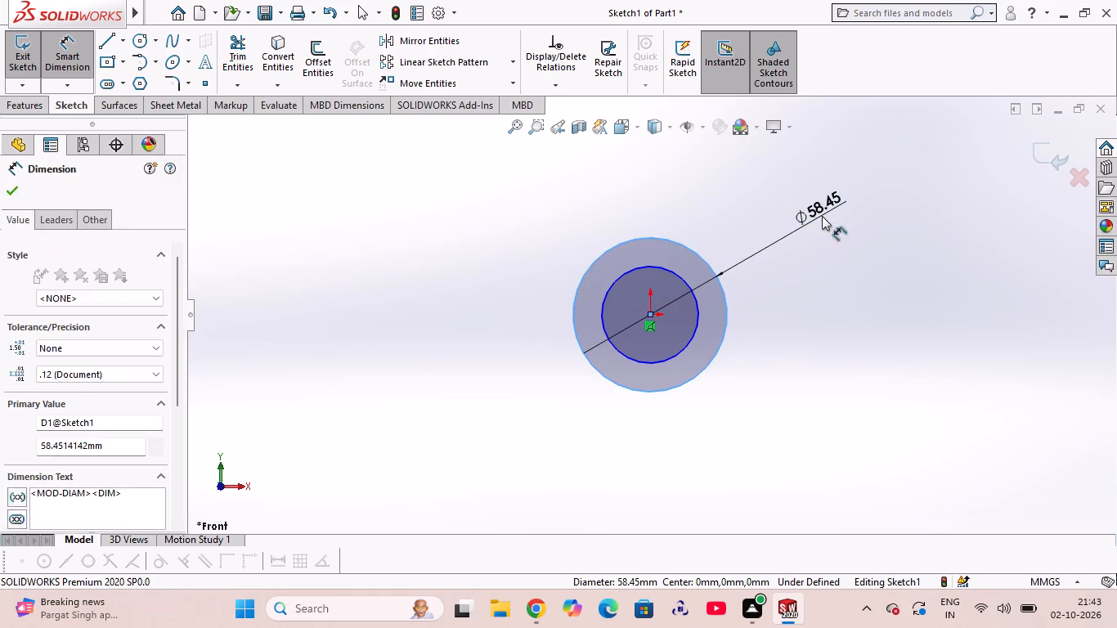
{"action": "type", "text": "114"}
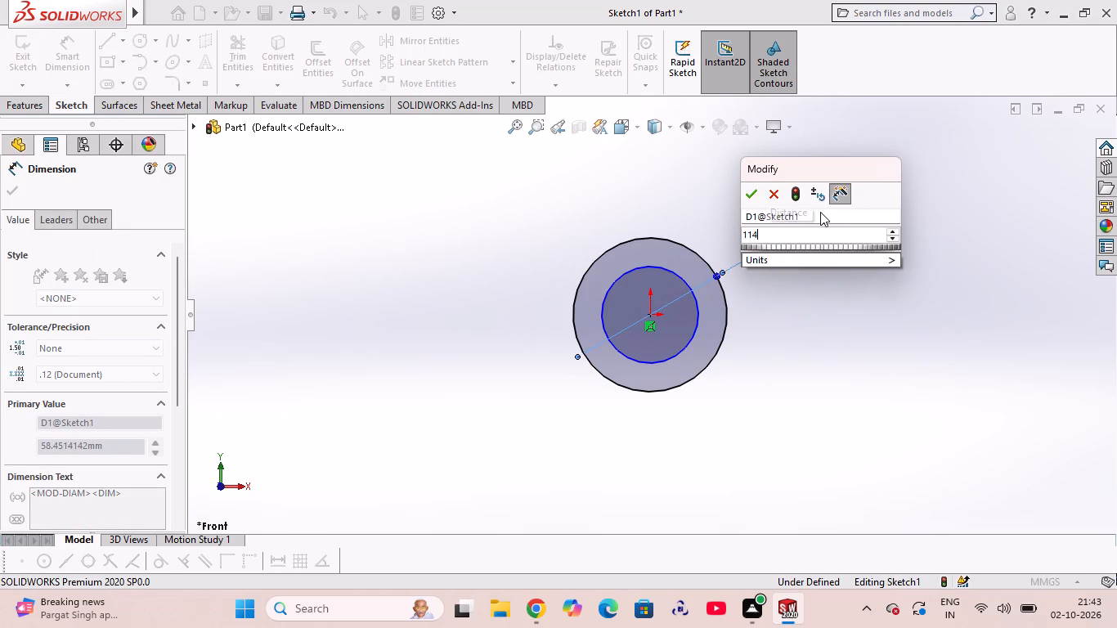
{"action": "key", "text": "Return"}
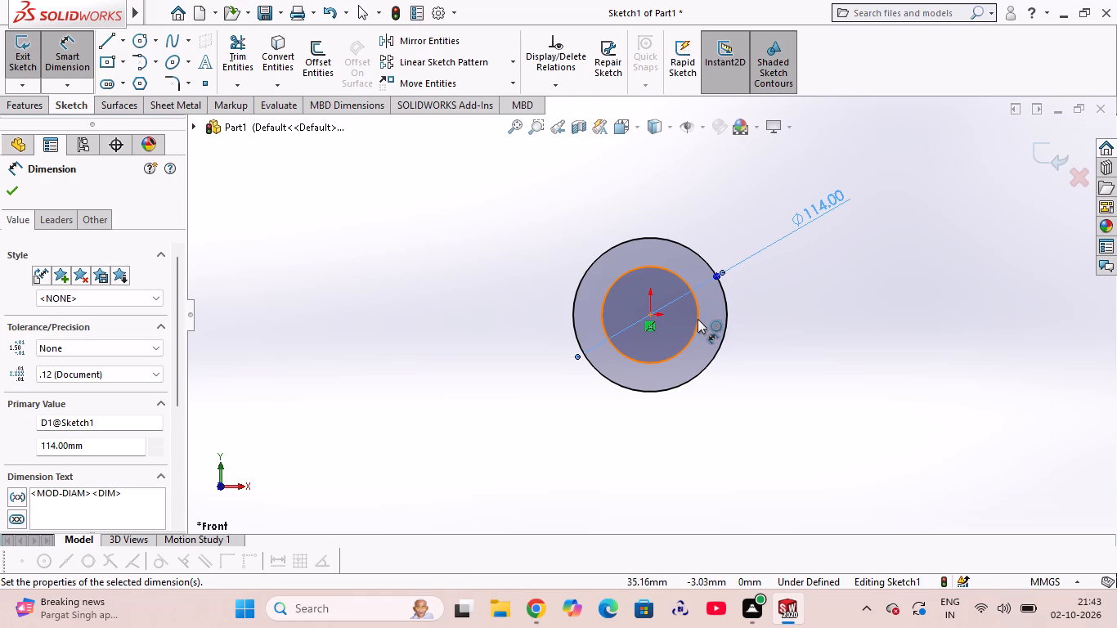
Dimension the inner circle with a diameter of 50 mm.
{"action": "left_click", "coordinate": [698, 319]}
{"action": "left_click", "coordinate": [831, 404]}
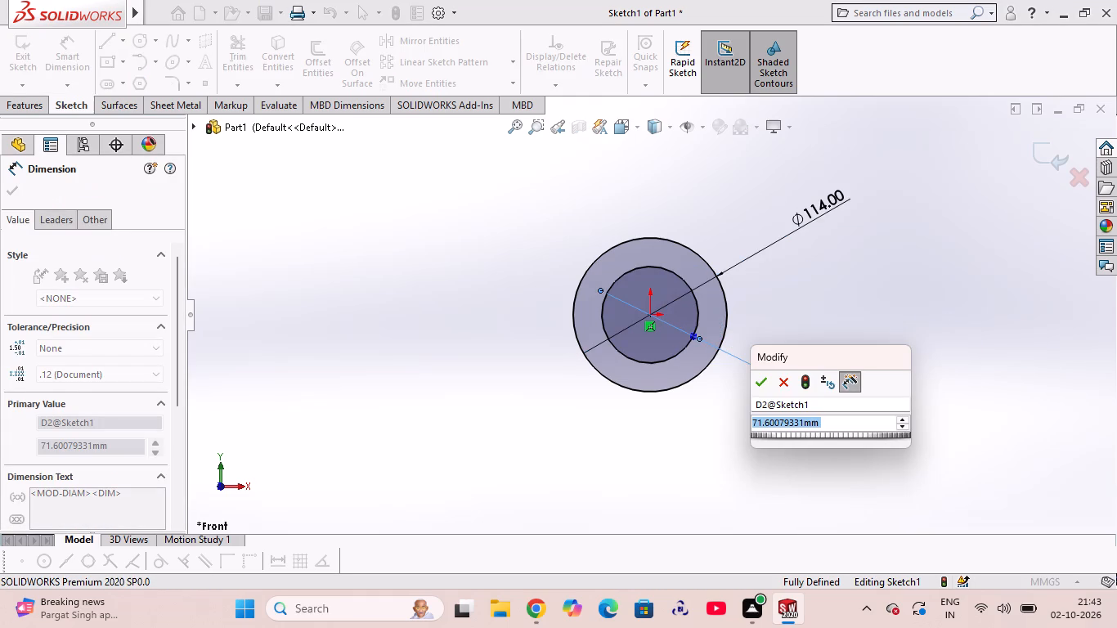
{"action": "key", "text": "5"}
{"action": "key", "text": "0"}
{"action": "key", "text": "Return"}
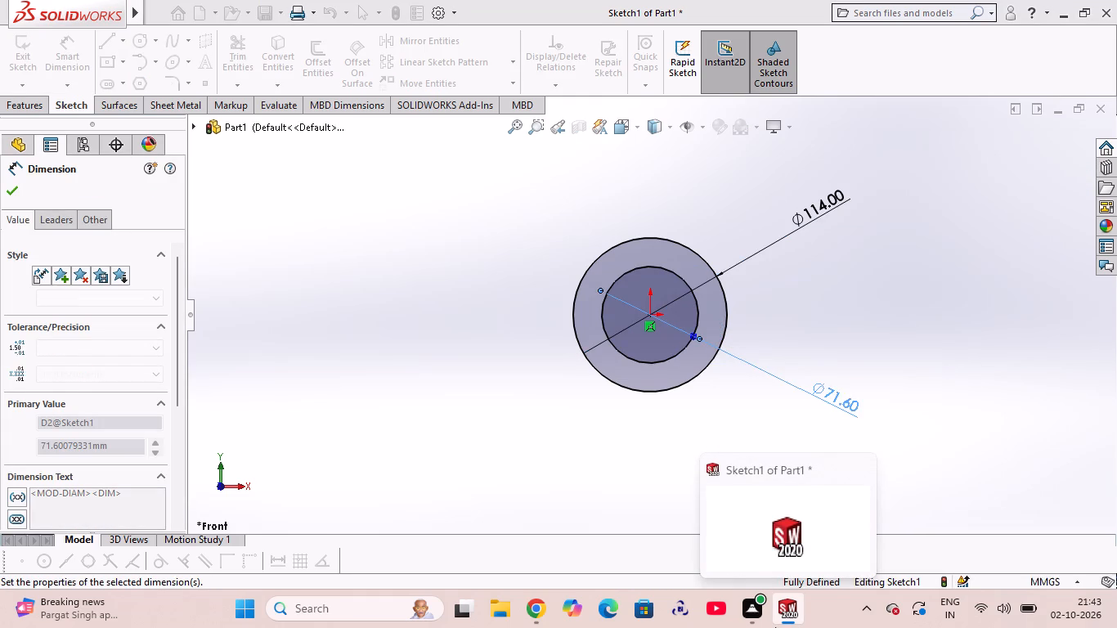
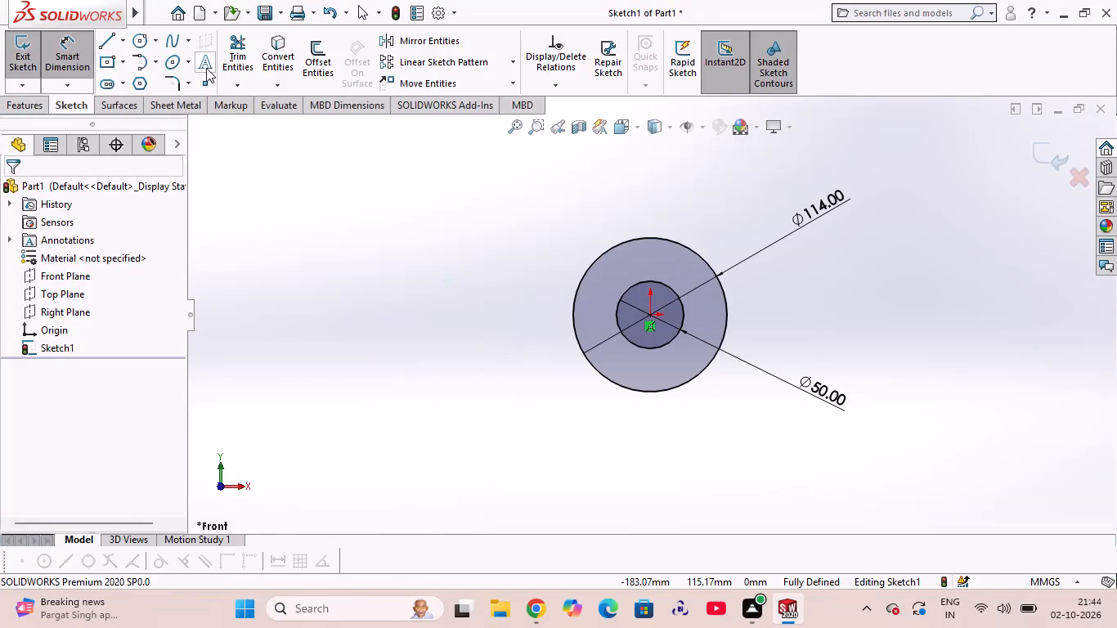
Sketch a center rectangle about 23 mm wide and 15 mm high, centred on the top point of the inner circle.
{"action": "left_click", "coordinate": [128, 60]}
{"action": "left_click", "coordinate": [133, 104]}
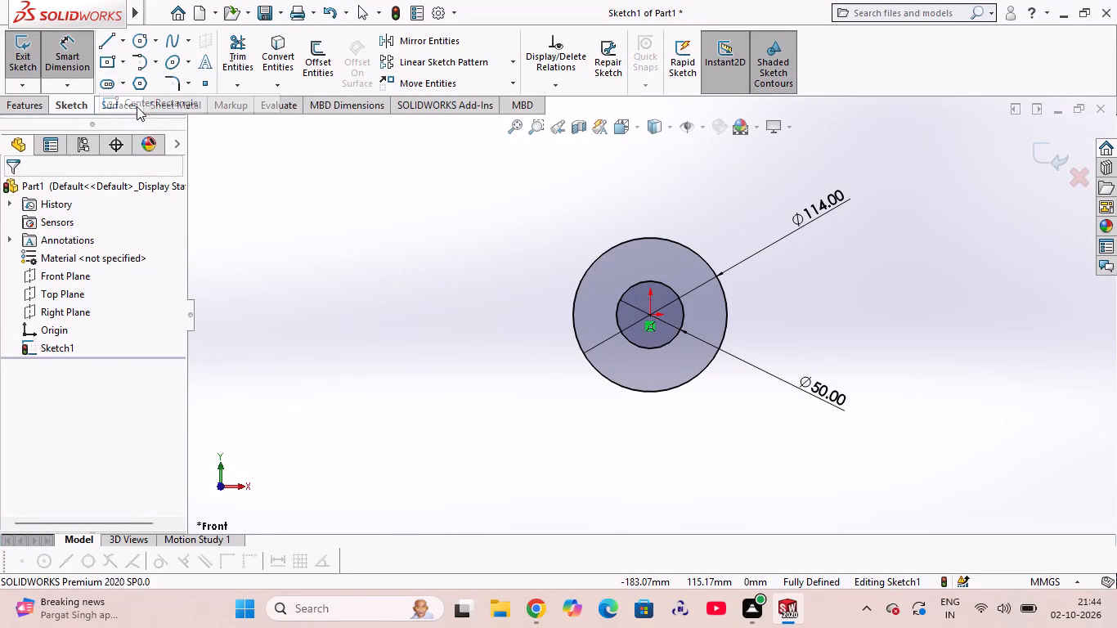
{"action": "left_click", "coordinate": [651, 281]}
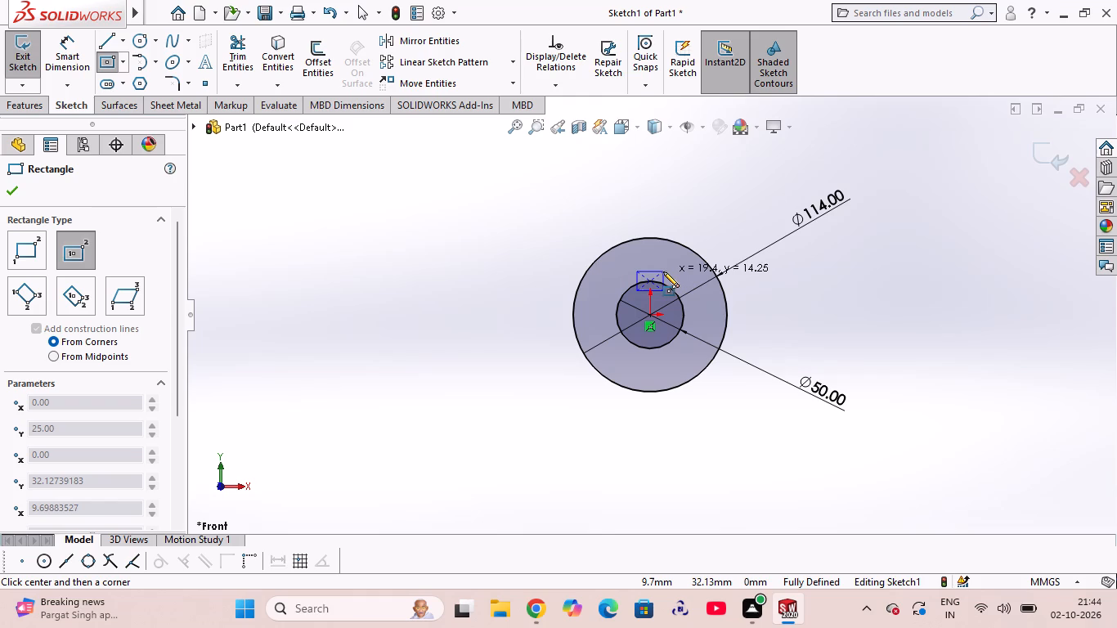
{"action": "left_click", "coordinate": [666, 271]}
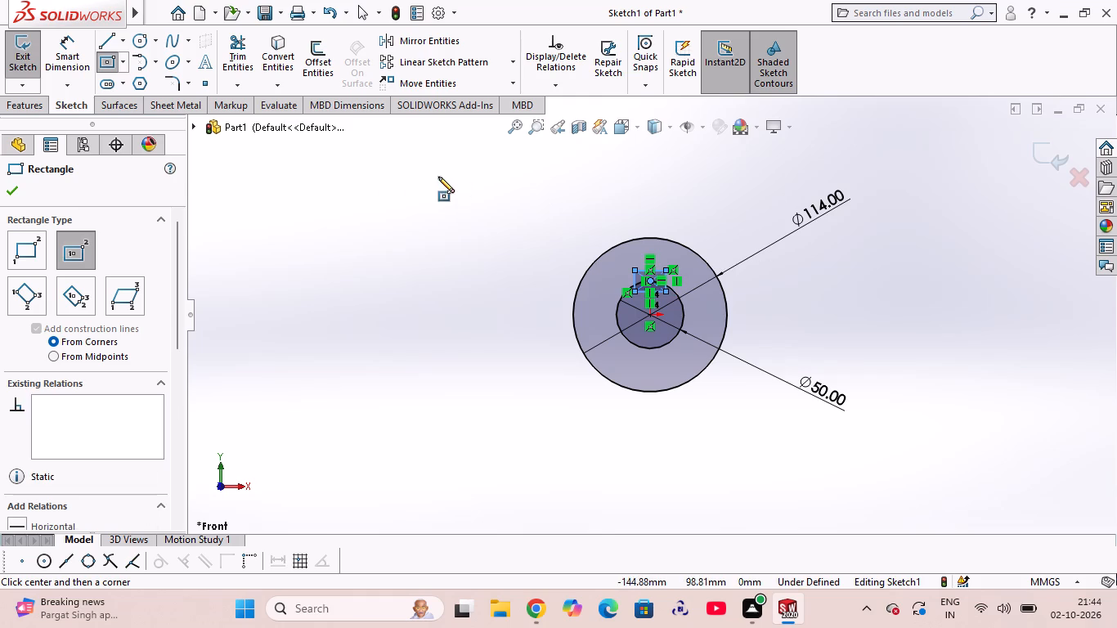
Dimension the rectangle to a height of 8 mm and a width of 14 mm.
{"action": "left_click", "coordinate": [76, 52]}
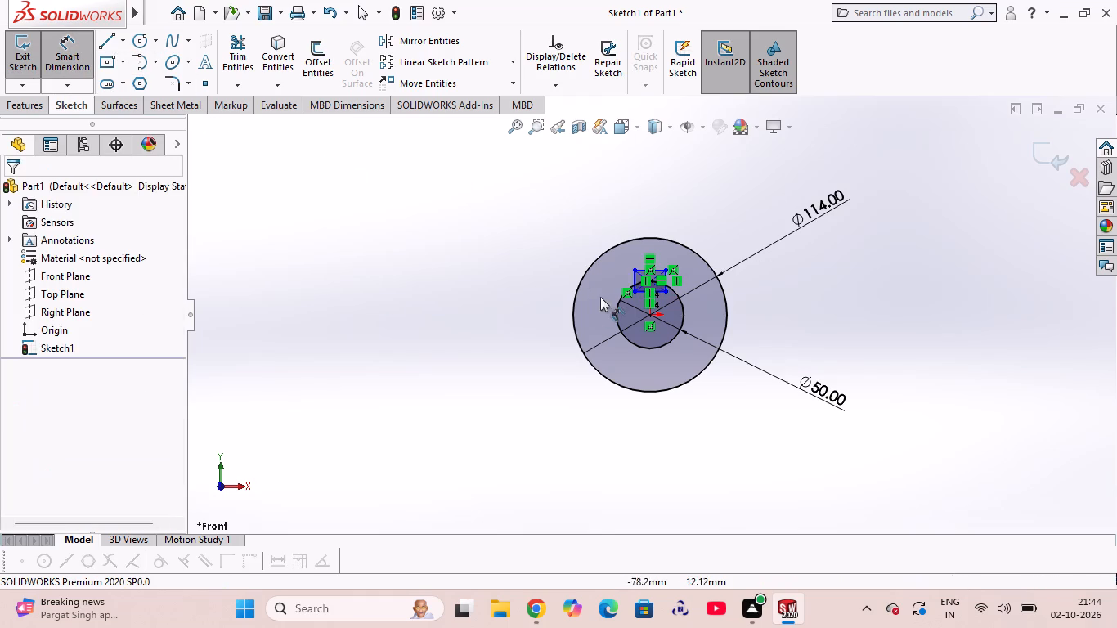
{"action": "left_click", "coordinate": [635, 276]}
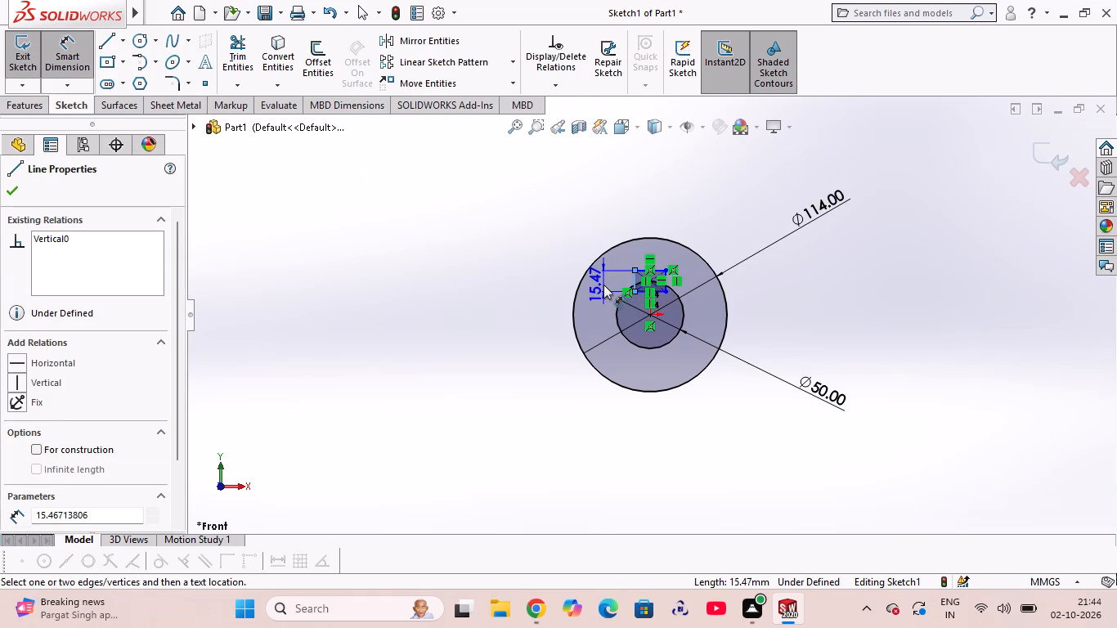
{"action": "left_click", "coordinate": [510, 298]}
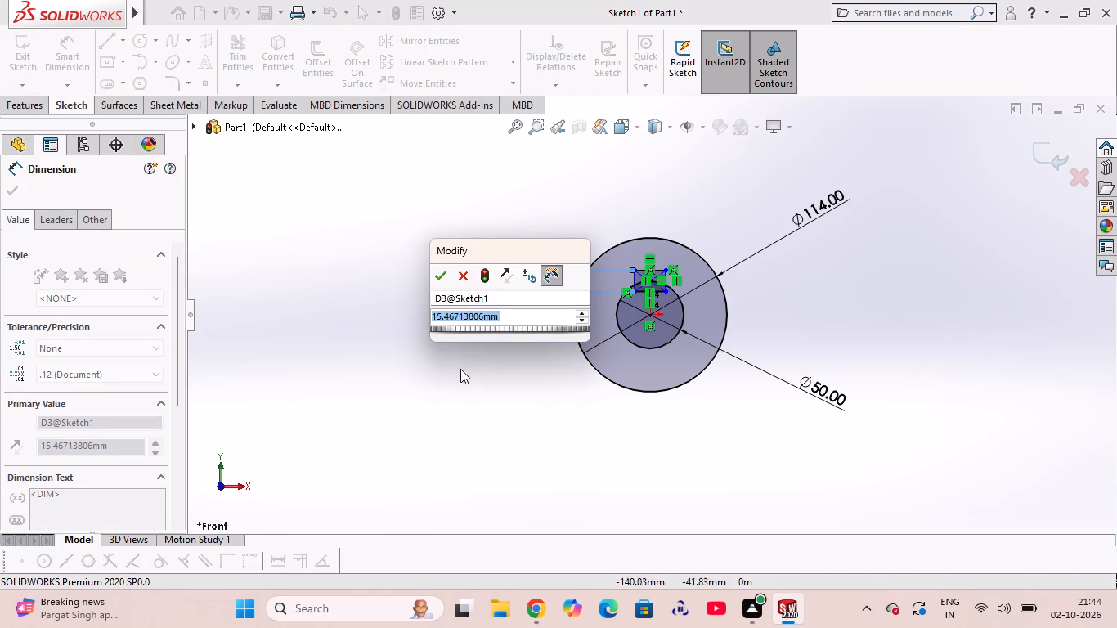
{"action": "key", "text": "8"}
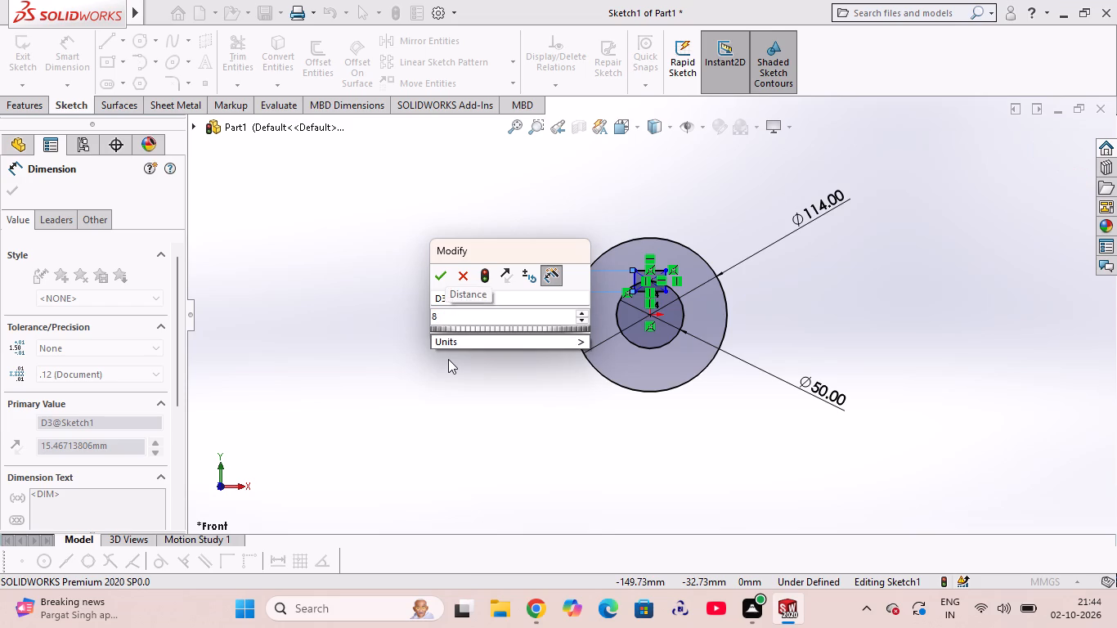
{"action": "key", "text": "Return"}
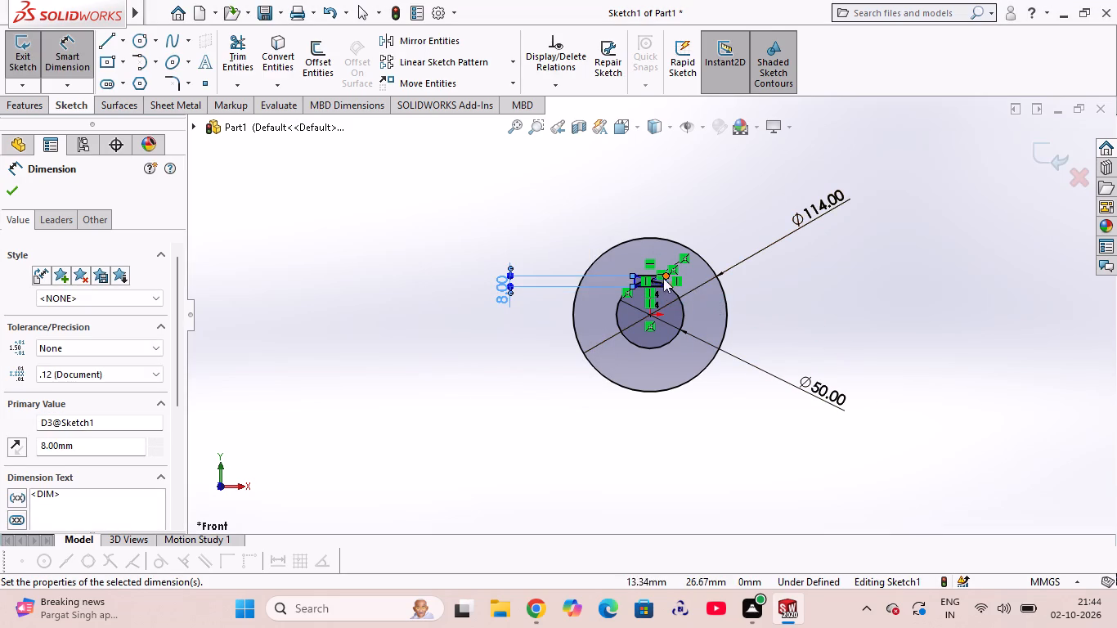
{"action": "left_click", "coordinate": [648, 273]}
{"action": "left_click", "coordinate": [646, 204]}
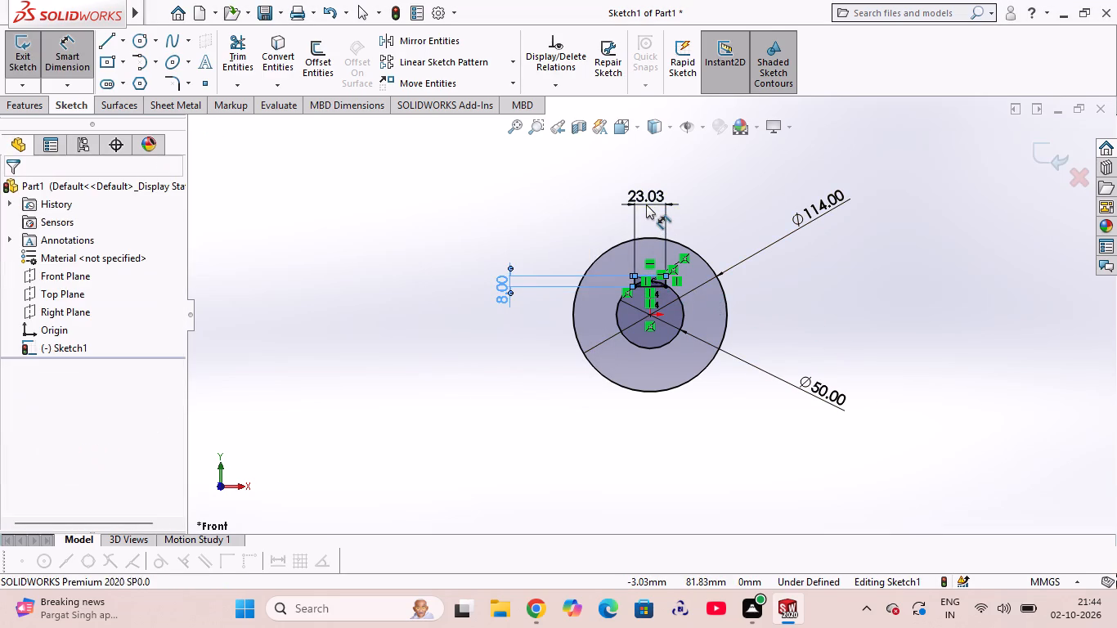
{"action": "type", "text": "14"}
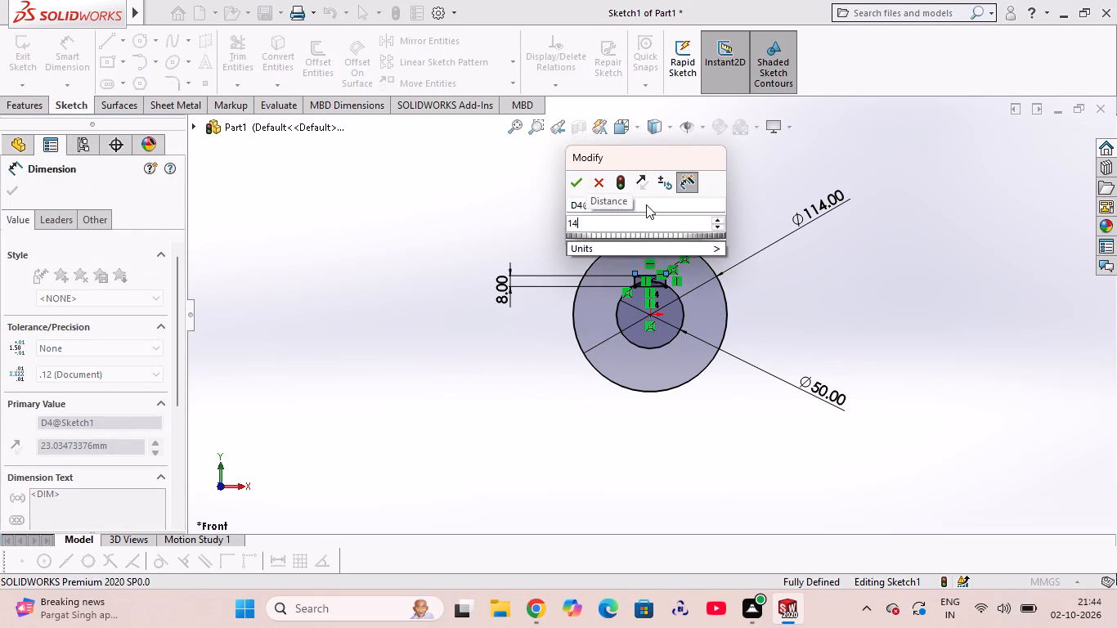
{"action": "key", "text": "Return"}
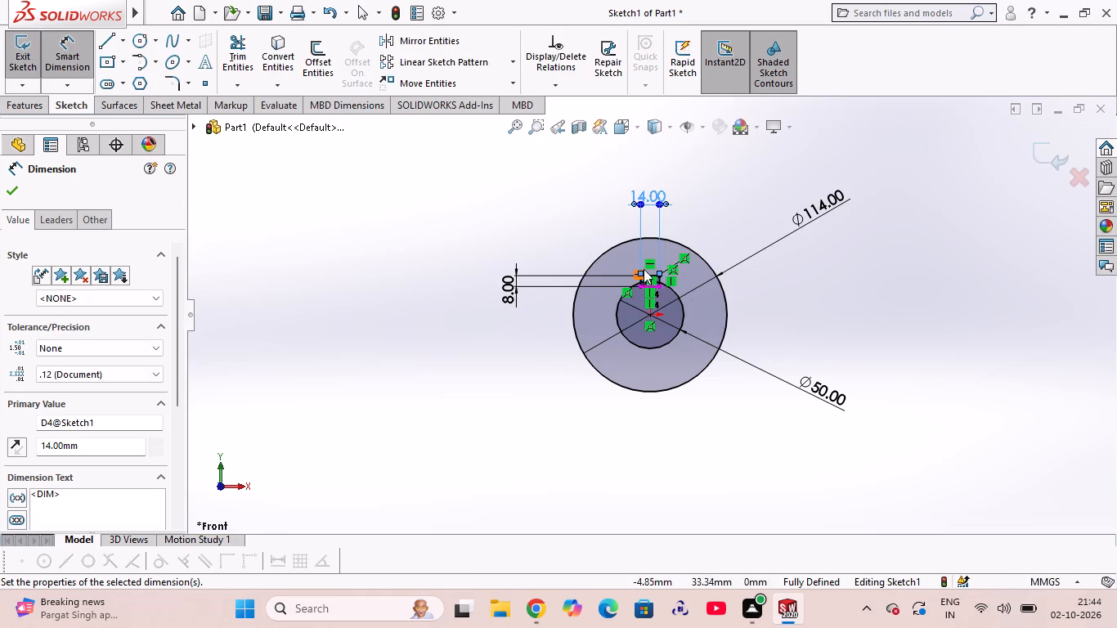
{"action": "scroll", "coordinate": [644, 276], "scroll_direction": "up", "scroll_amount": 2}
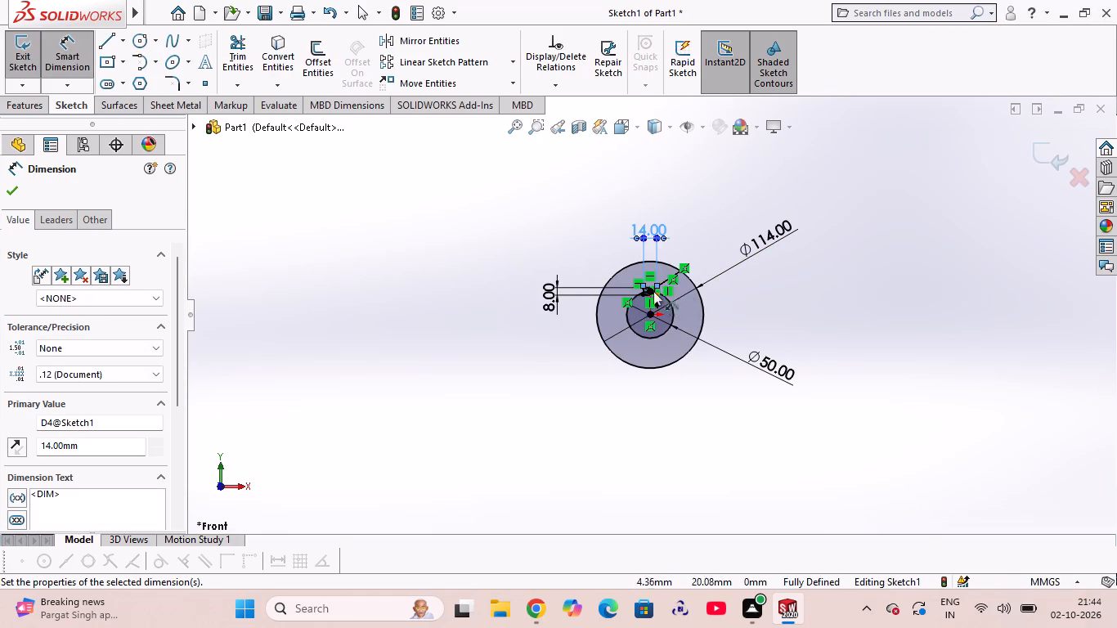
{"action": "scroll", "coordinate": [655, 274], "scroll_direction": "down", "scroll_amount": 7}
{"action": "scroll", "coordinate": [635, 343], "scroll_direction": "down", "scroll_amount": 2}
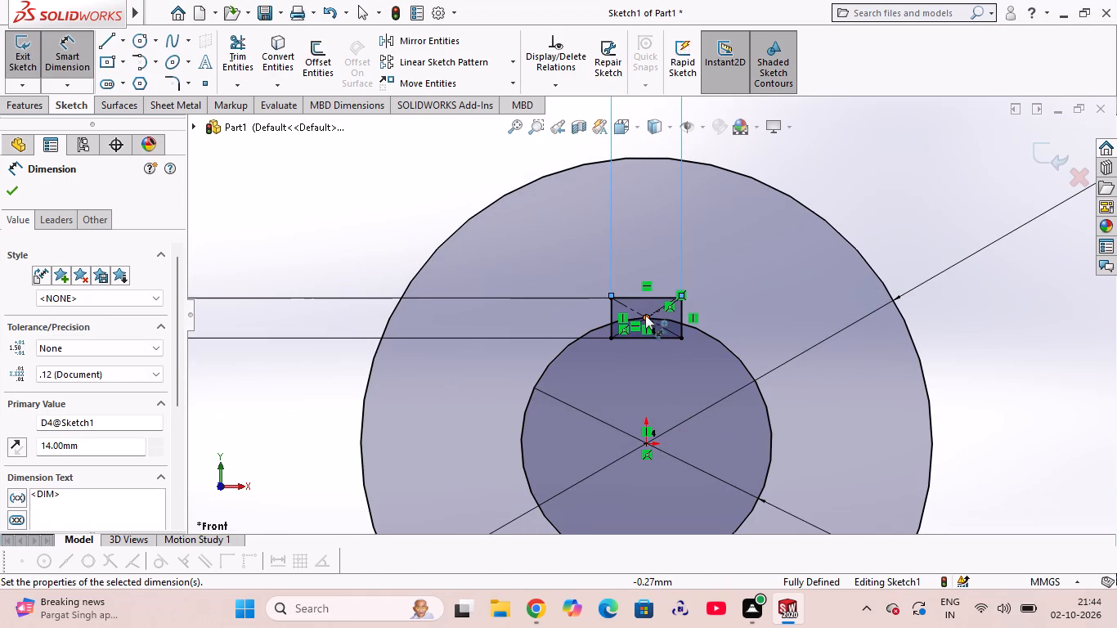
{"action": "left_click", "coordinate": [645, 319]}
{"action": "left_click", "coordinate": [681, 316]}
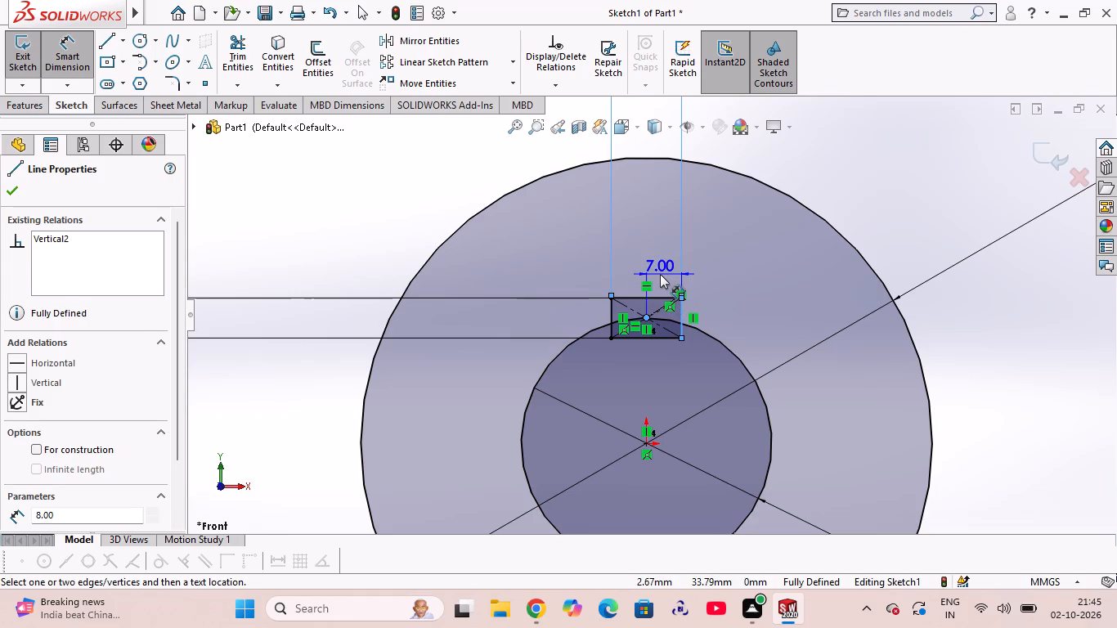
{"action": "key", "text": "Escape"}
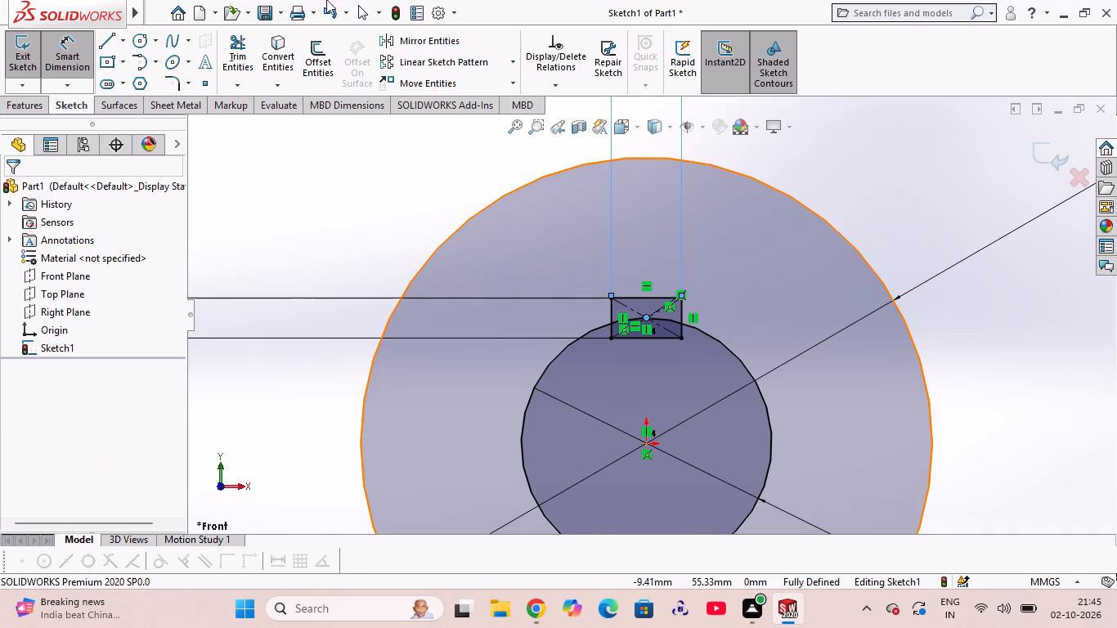
Power-trim the rectangle's lower part, its diagonals and the inner circle's arc between its sides, leaving an open keyway notch above the bore.
{"action": "left_click", "coordinate": [239, 61]}
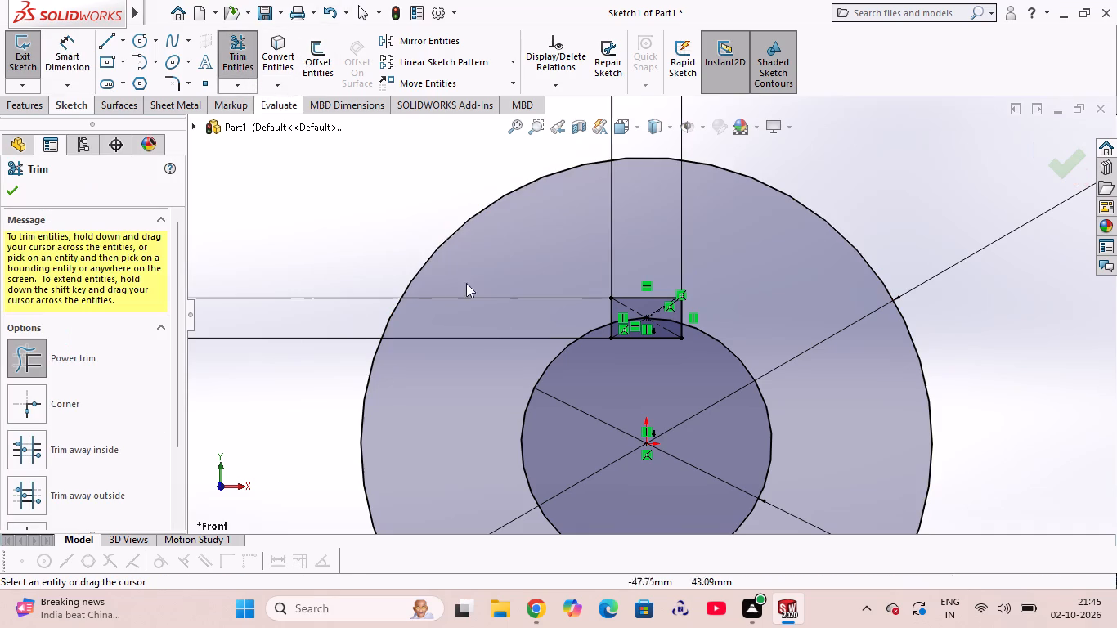
{"action": "left_click_drag", "start_coordinate": [588, 352], "coordinate": [589, 352]}
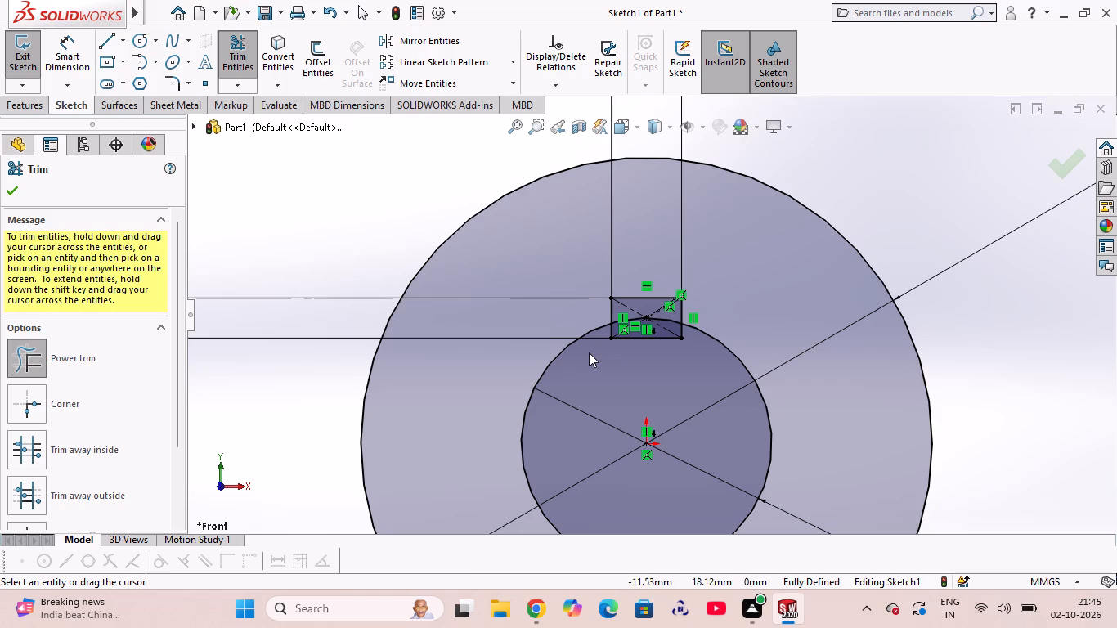
{"action": "left_click_drag", "start_coordinate": [589, 352], "coordinate": [590, 352]}
{"action": "left_click_drag", "start_coordinate": [590, 352], "coordinate": [621, 341]}
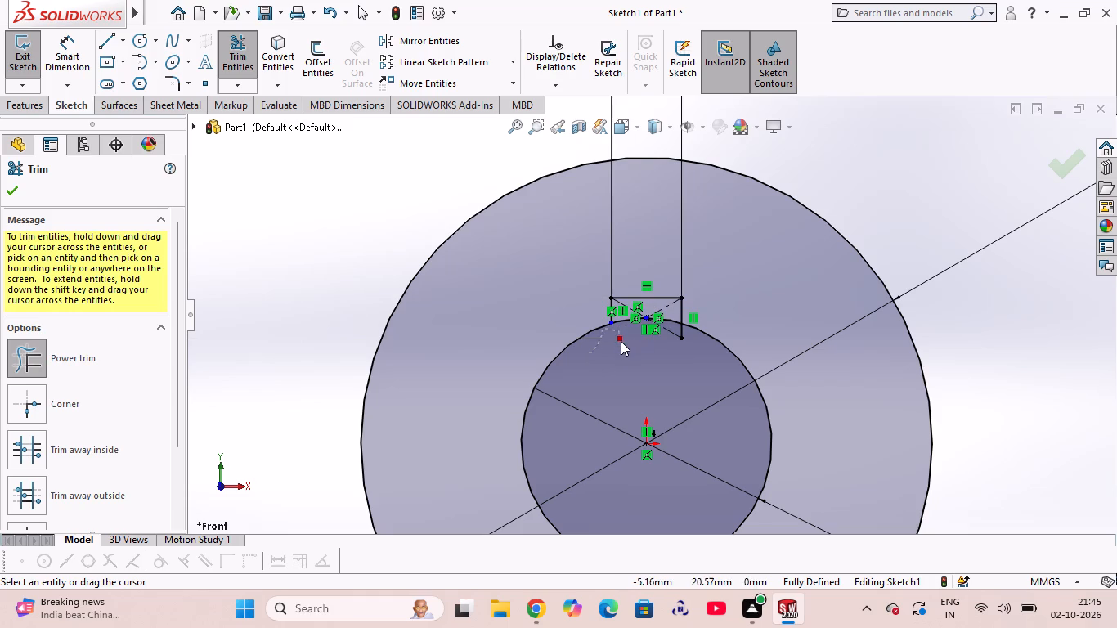
{"action": "left_click_drag", "start_coordinate": [621, 341], "coordinate": [657, 320]}
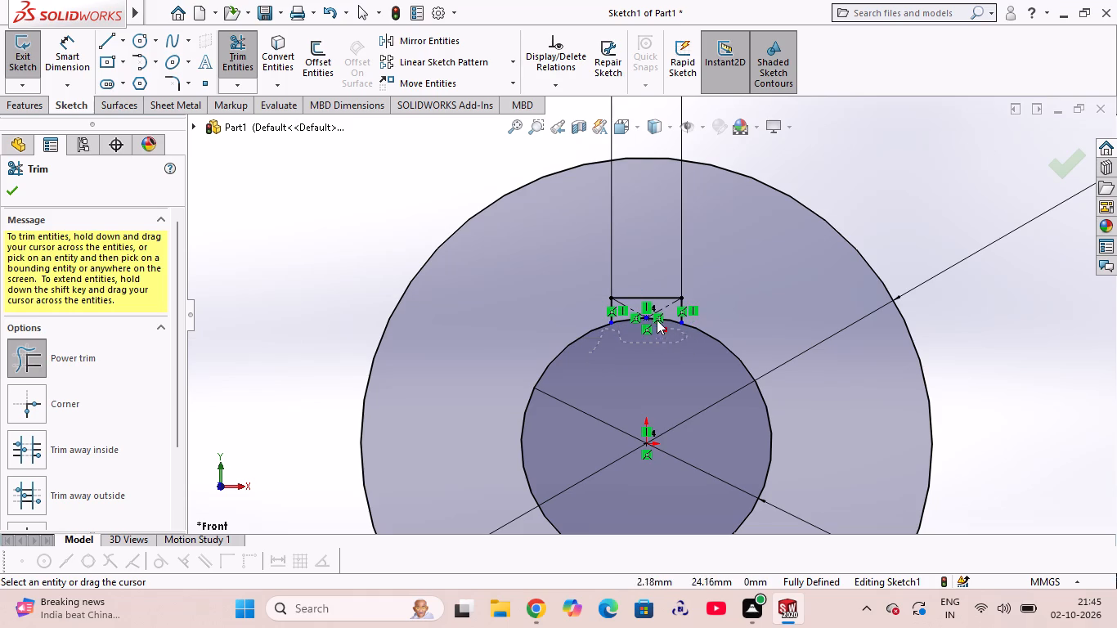
{"action": "left_click_drag", "start_coordinate": [657, 320], "coordinate": [626, 323]}
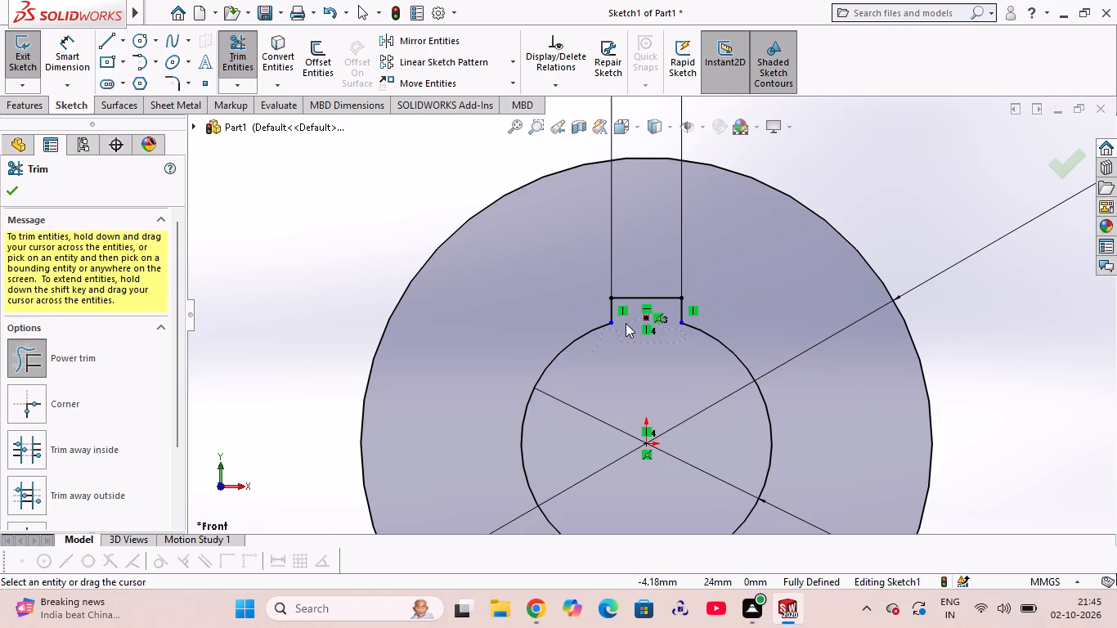
{"action": "left_click_drag", "start_coordinate": [626, 323], "coordinate": [627, 329]}
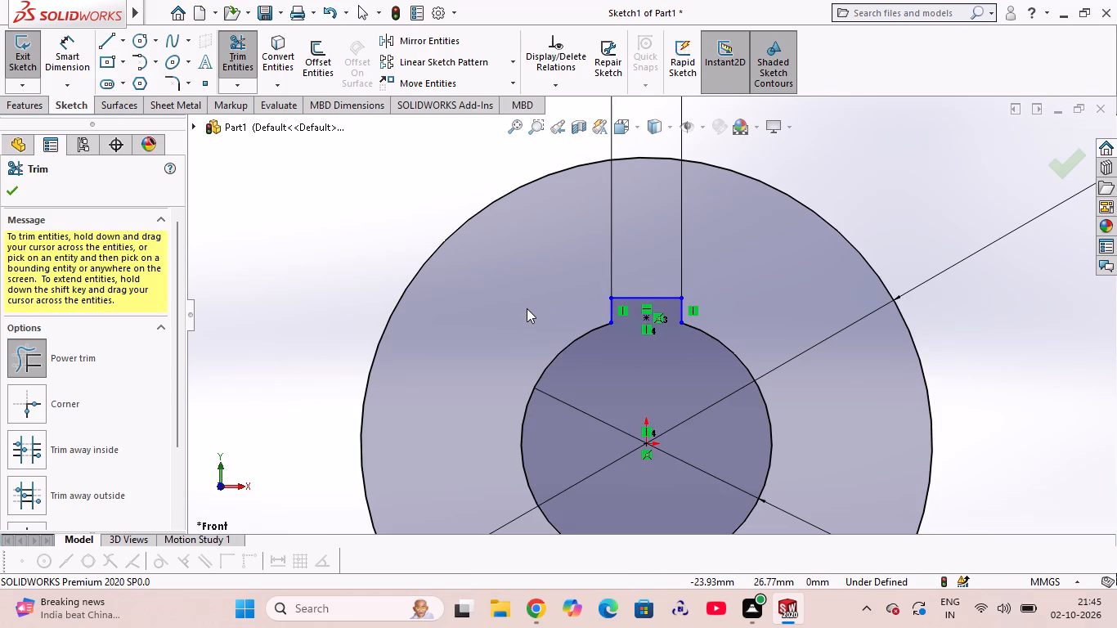
{"action": "key", "text": "Escape"}
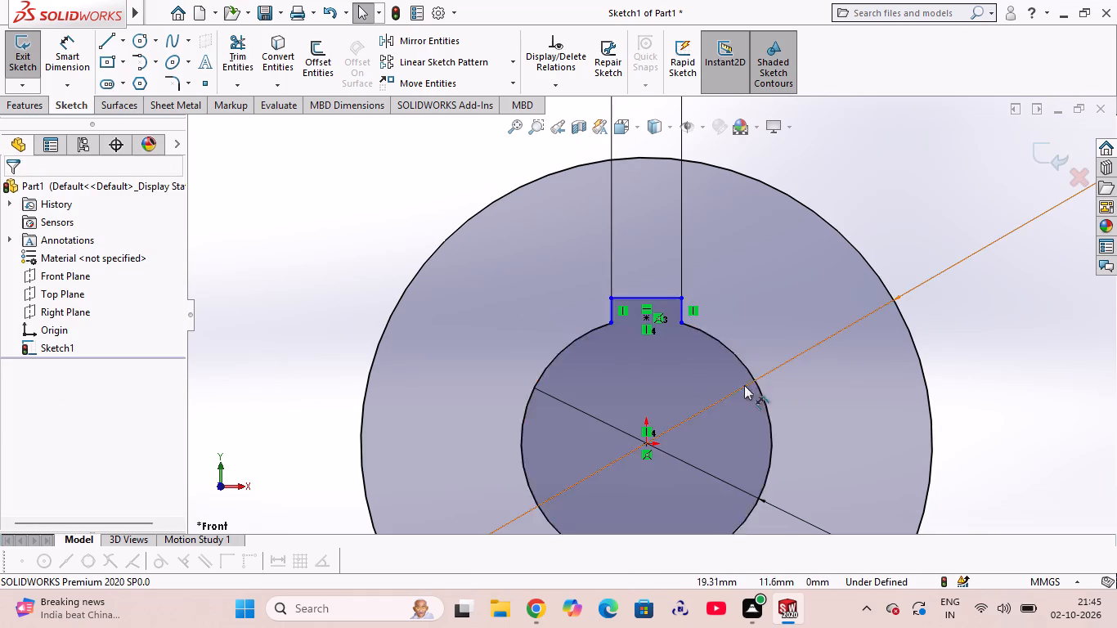
Finish the sketch and extrude the ring profile with keyway as a 100 mm blind boss in the reversed direction.
{"action": "scroll", "coordinate": [621, 278], "scroll_direction": "down", "scroll_amount": 1}
{"action": "scroll", "coordinate": [617, 287], "scroll_direction": "up", "scroll_amount": 5}
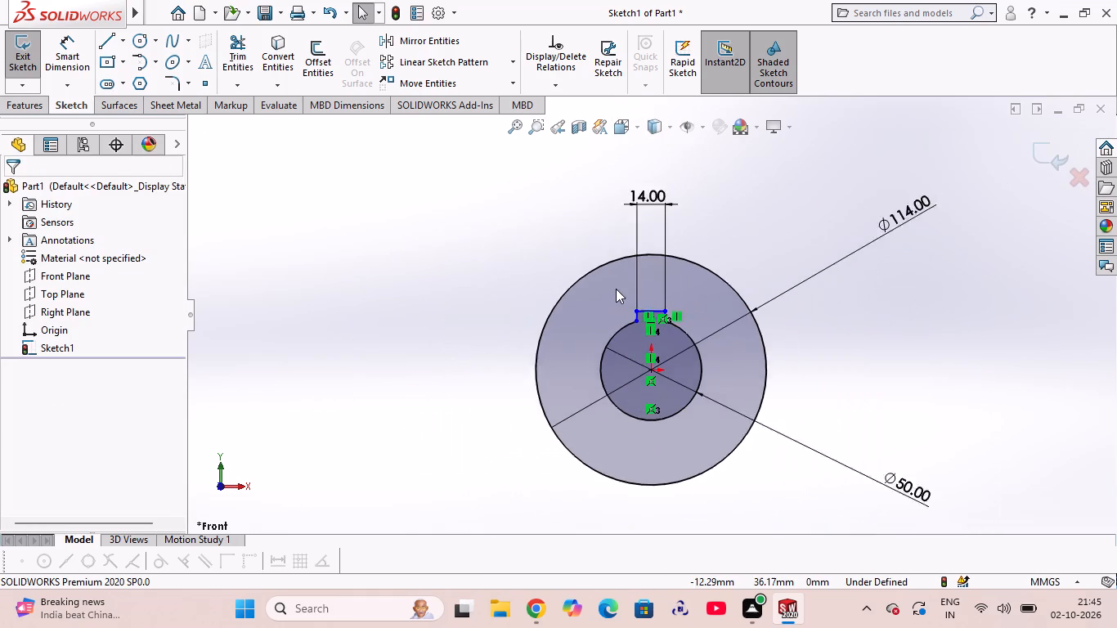
{"action": "scroll", "coordinate": [616, 289], "scroll_direction": "up", "scroll_amount": 2}
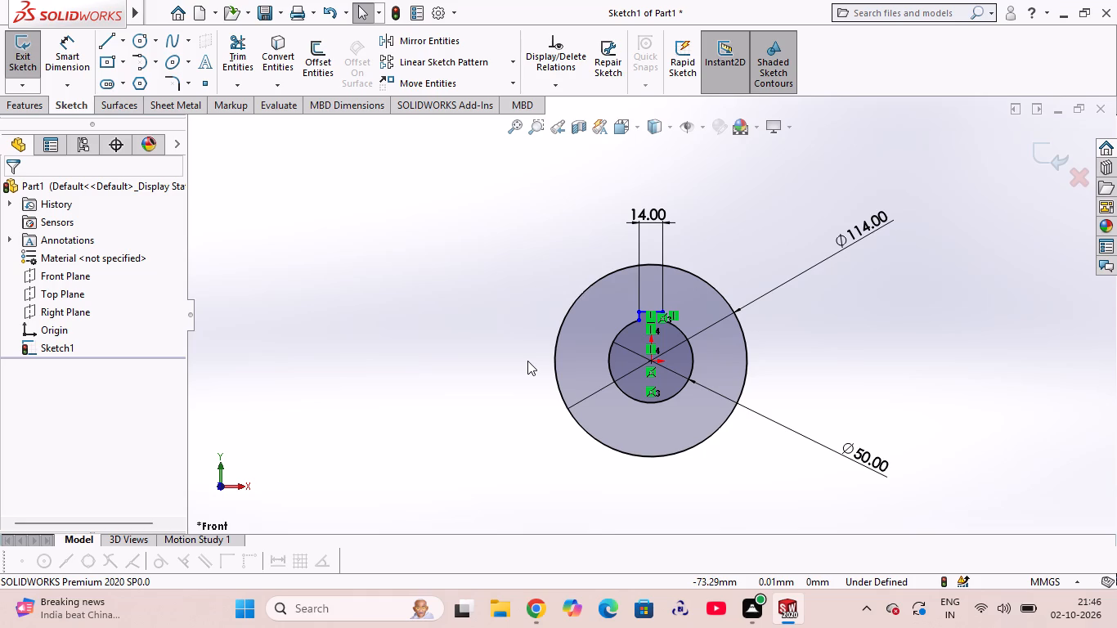
{"action": "left_click", "coordinate": [32, 64]}
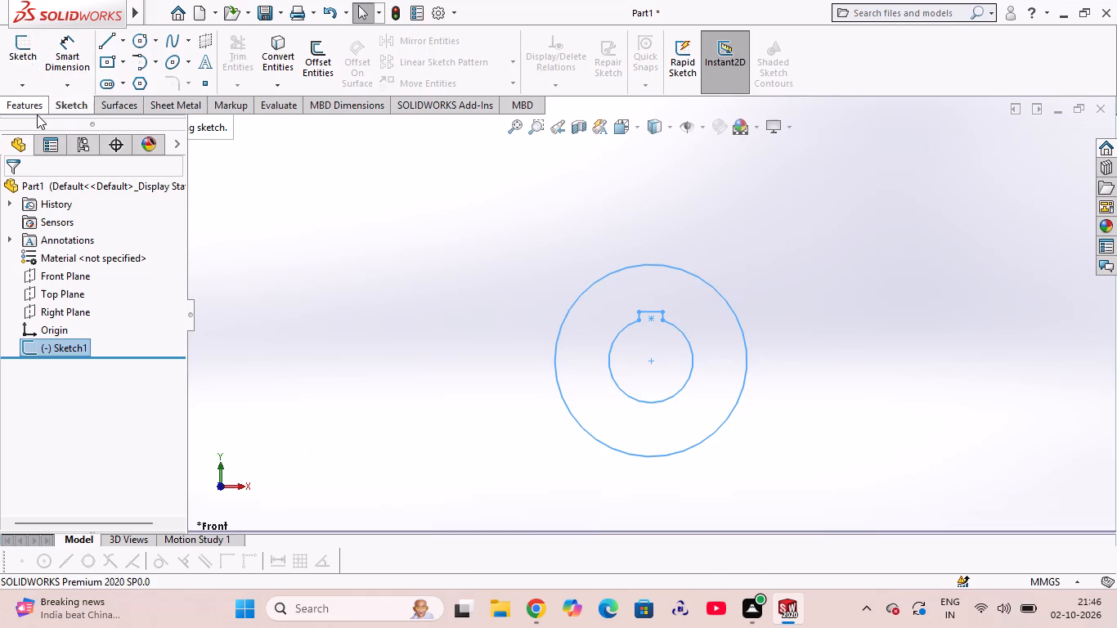
{"action": "left_click", "coordinate": [33, 104]}
{"action": "left_click", "coordinate": [24, 60]}
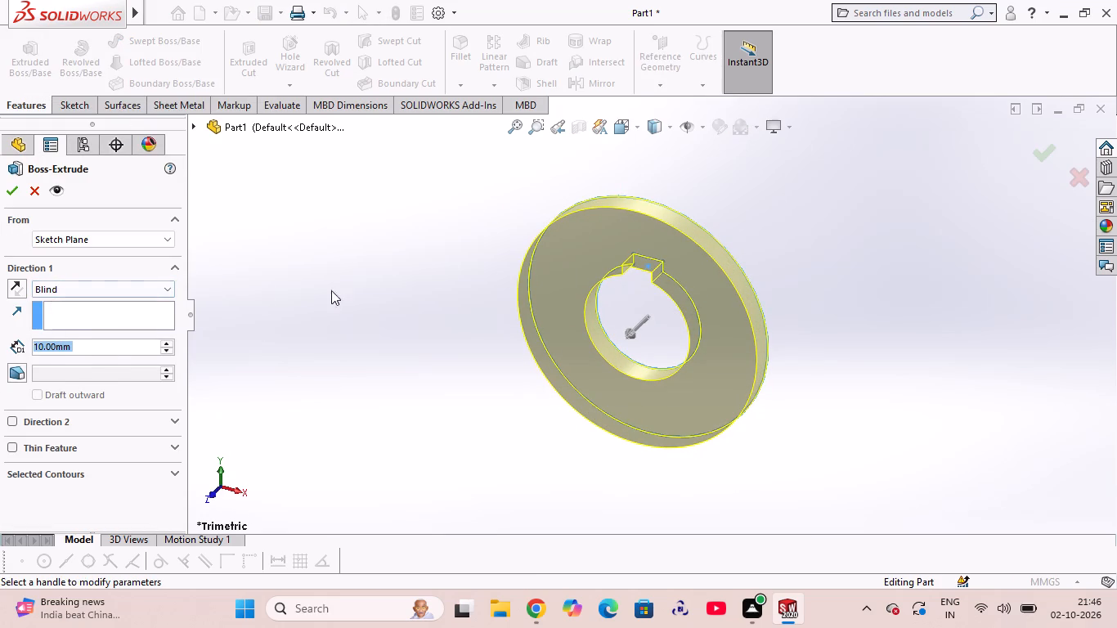
{"action": "left_click_drag", "start_coordinate": [630, 334], "coordinate": [671, 290]}
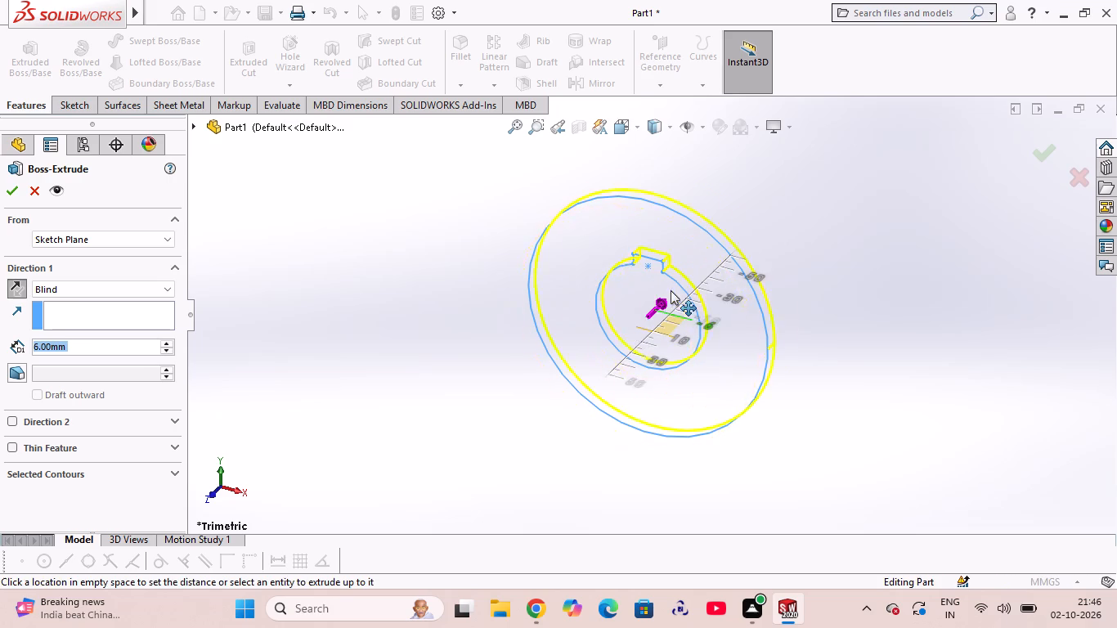
{"action": "left_click_drag", "start_coordinate": [671, 290], "coordinate": [686, 278]}
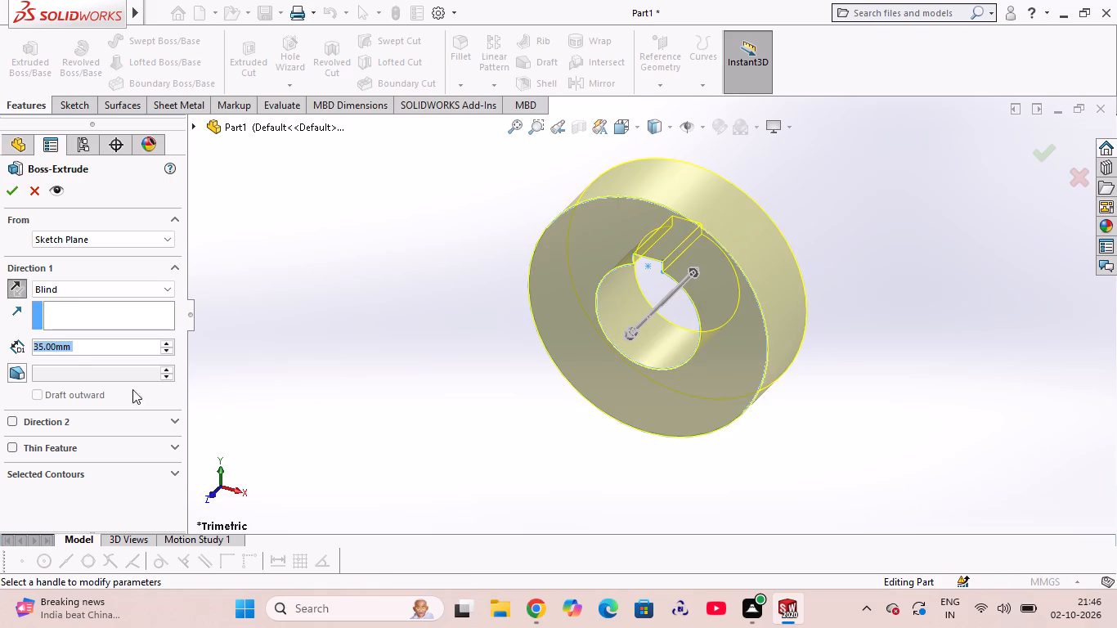
{"action": "type", "text": "100"}
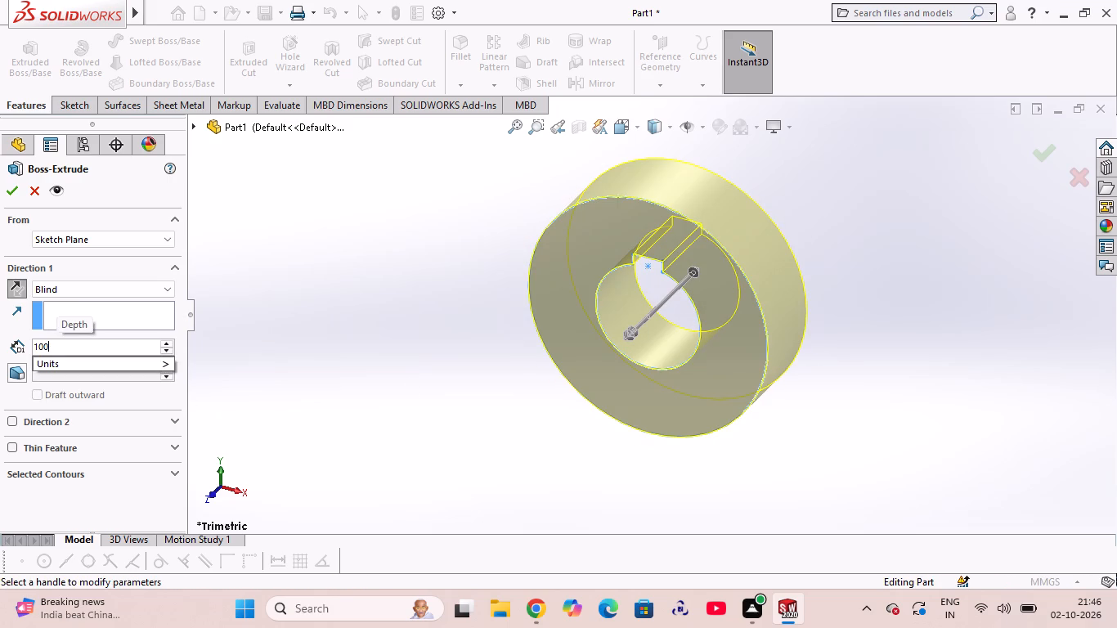
{"action": "left_click_drag", "start_coordinate": [693, 269], "coordinate": [710, 258]}
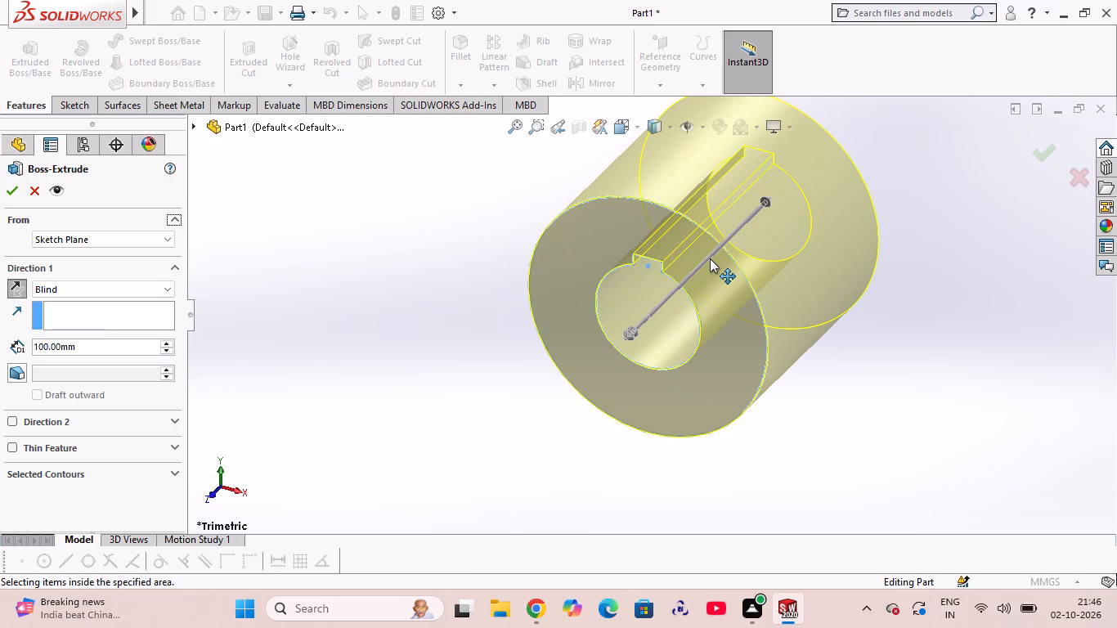
{"action": "key", "text": "Return"}
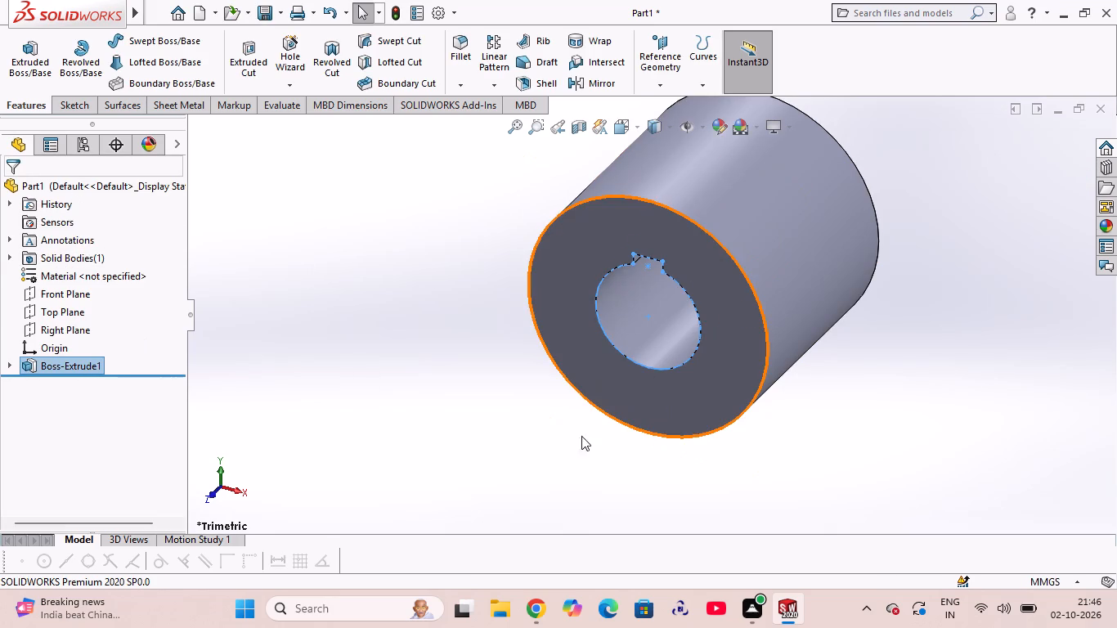
Chamfer the outer and bore edges on both end faces of the hub with a distance of 2 mm at 45 degrees.
{"action": "scroll", "coordinate": [537, 450], "scroll_direction": "down", "scroll_amount": 1}
{"action": "scroll", "coordinate": [545, 443], "scroll_direction": "up", "scroll_amount": 3}
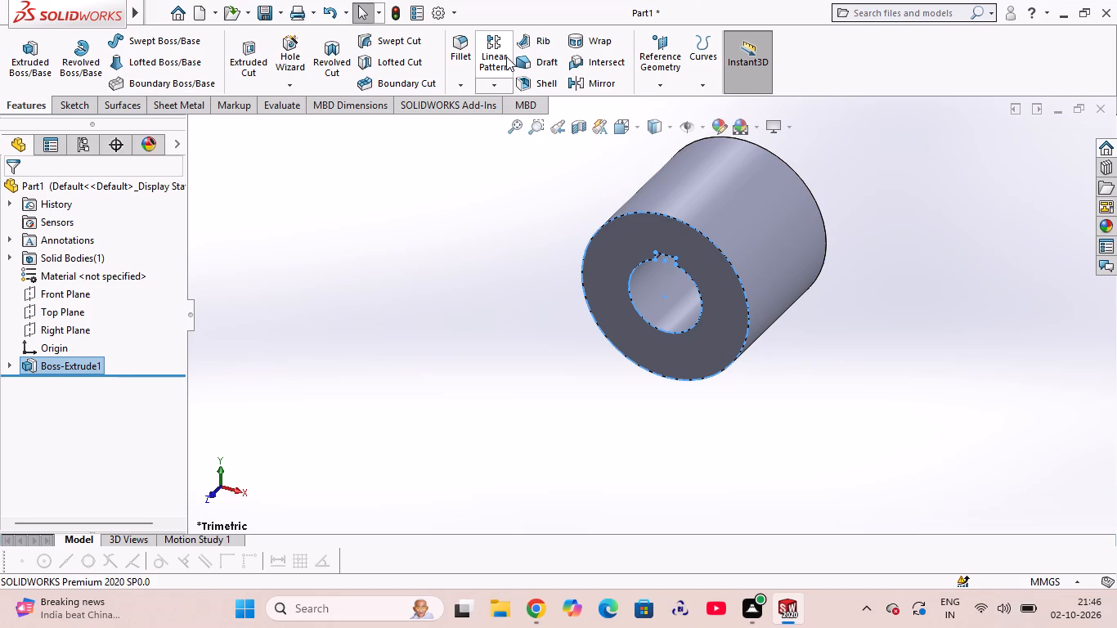
{"action": "left_click", "coordinate": [469, 84]}
{"action": "left_click", "coordinate": [482, 123]}
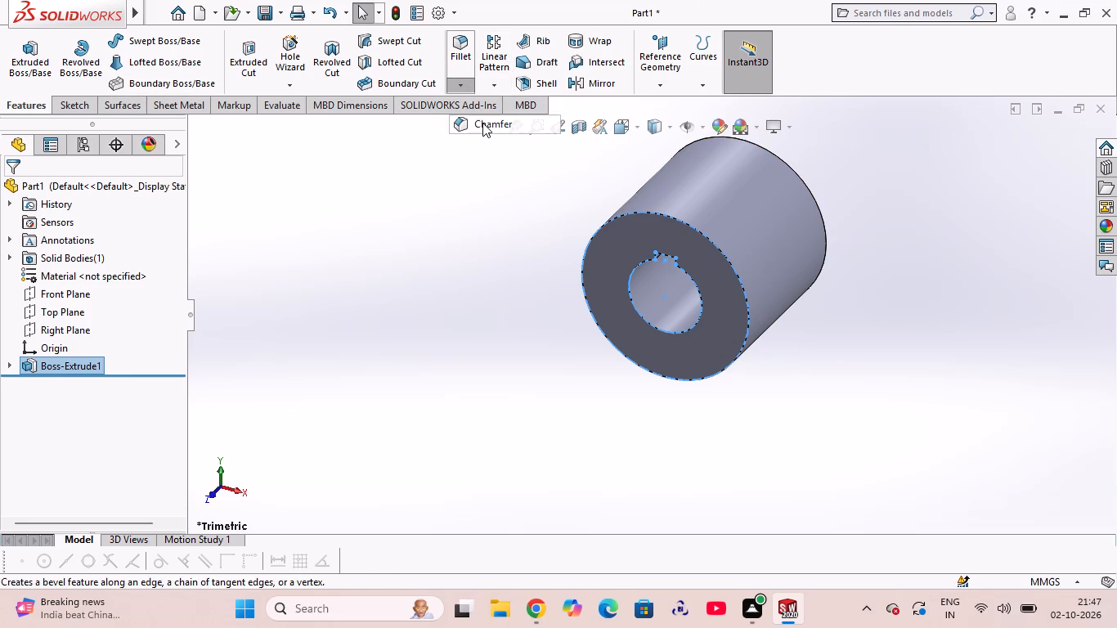
{"action": "left_click", "coordinate": [632, 271]}
{"action": "left_click", "coordinate": [582, 258]}
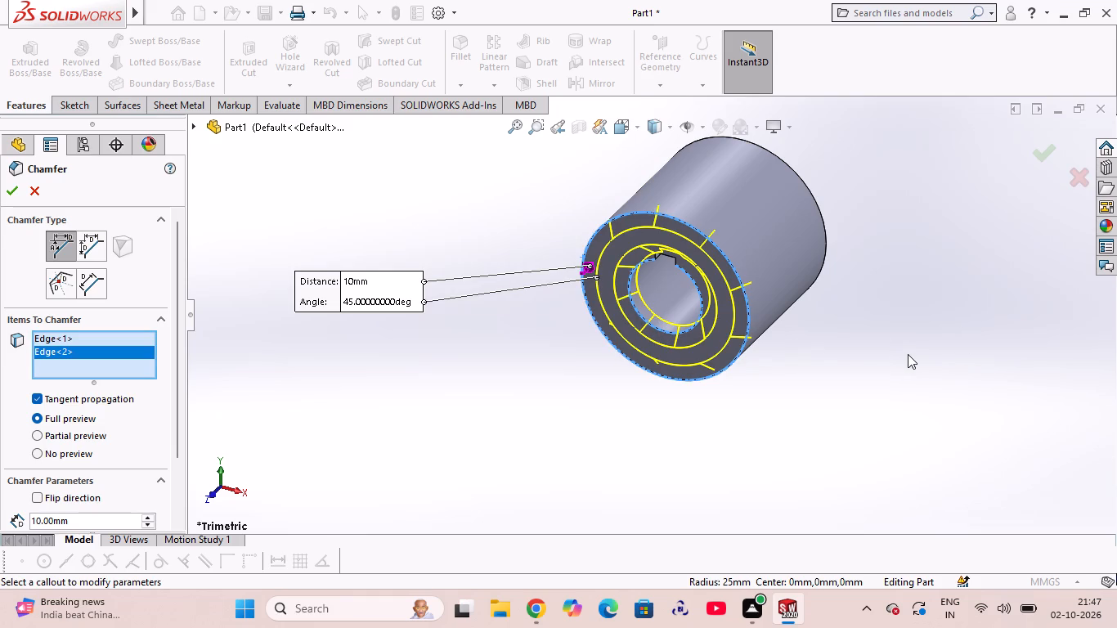
{"action": "middle_click_drag", "start_coordinate": [908, 355], "coordinate": [815, 438]}
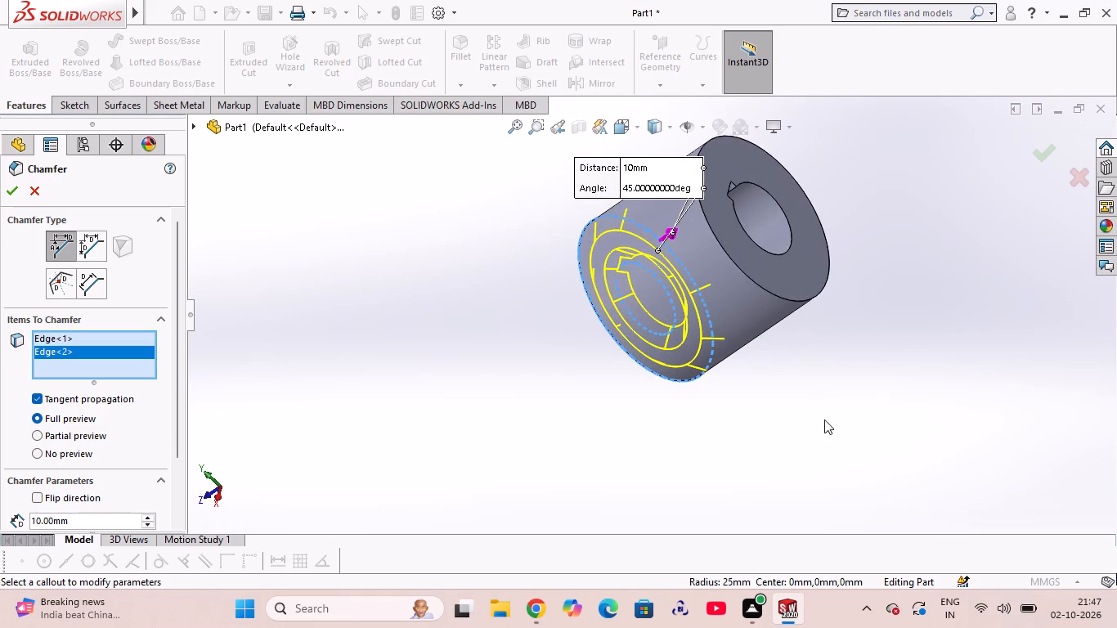
{"action": "left_click", "coordinate": [724, 250]}
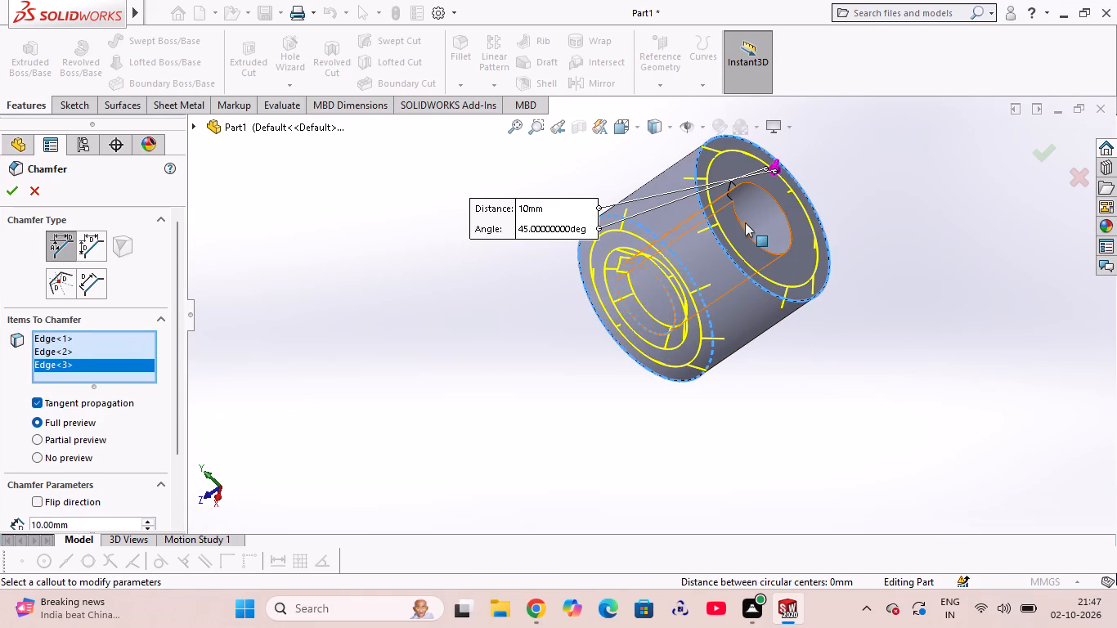
{"action": "left_click", "coordinate": [744, 231]}
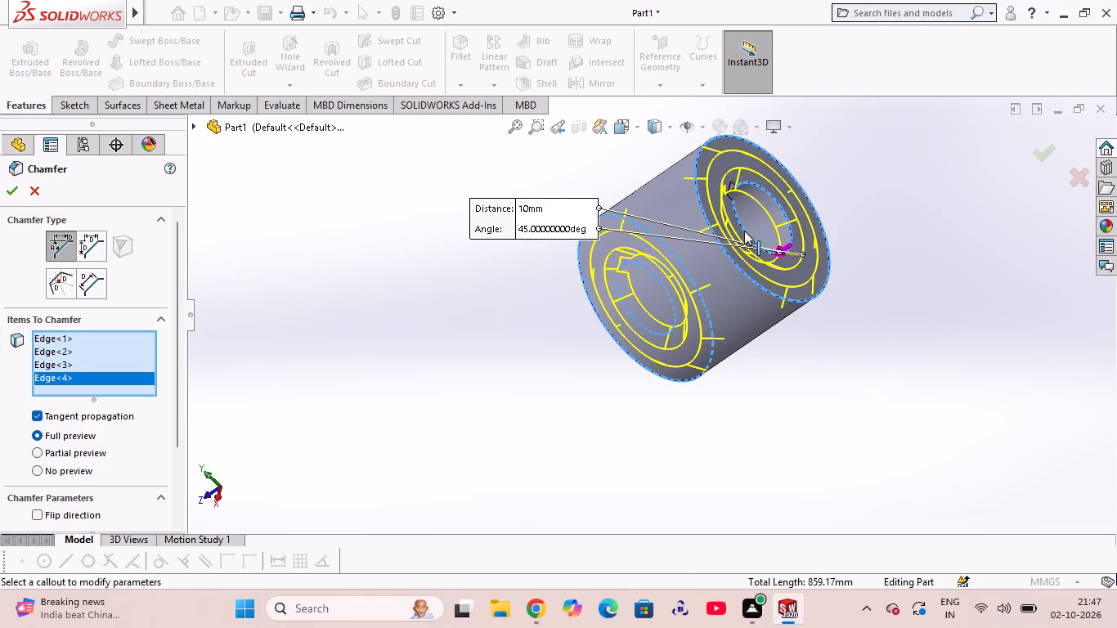
{"action": "scroll", "coordinate": [101, 370], "scroll_direction": "down", "scroll_amount": 2}
{"action": "left_click", "coordinate": [155, 496]}
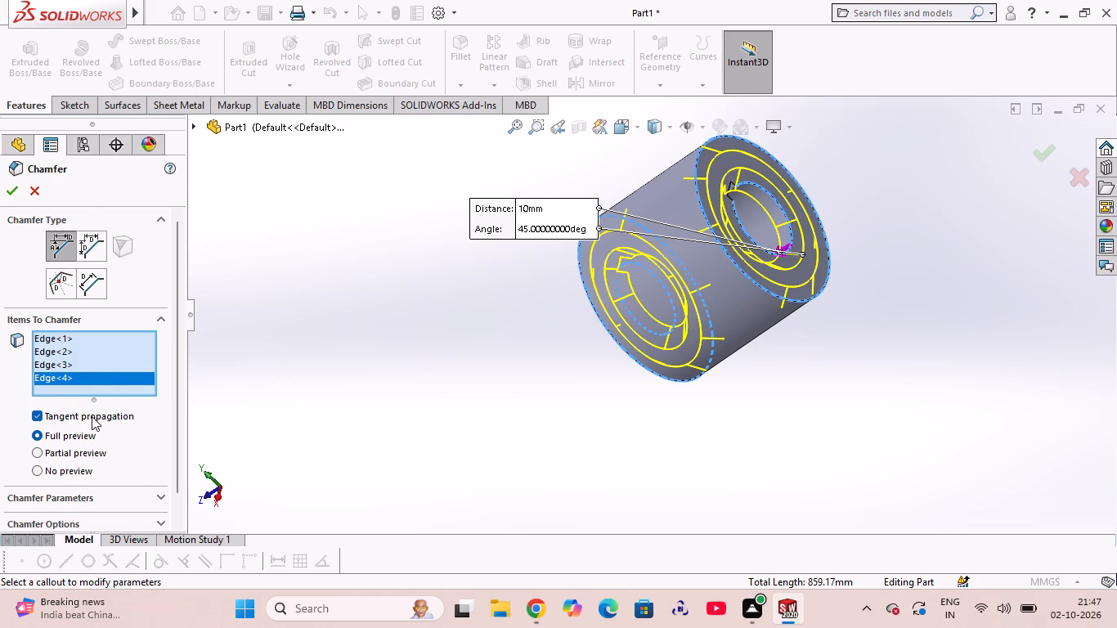
{"action": "scroll", "coordinate": [92, 416], "scroll_direction": "down", "scroll_amount": 3}
{"action": "left_click", "coordinate": [157, 521]}
{"action": "left_click", "coordinate": [164, 522]}
{"action": "scroll", "coordinate": [116, 417], "scroll_direction": "down", "scroll_amount": 3}
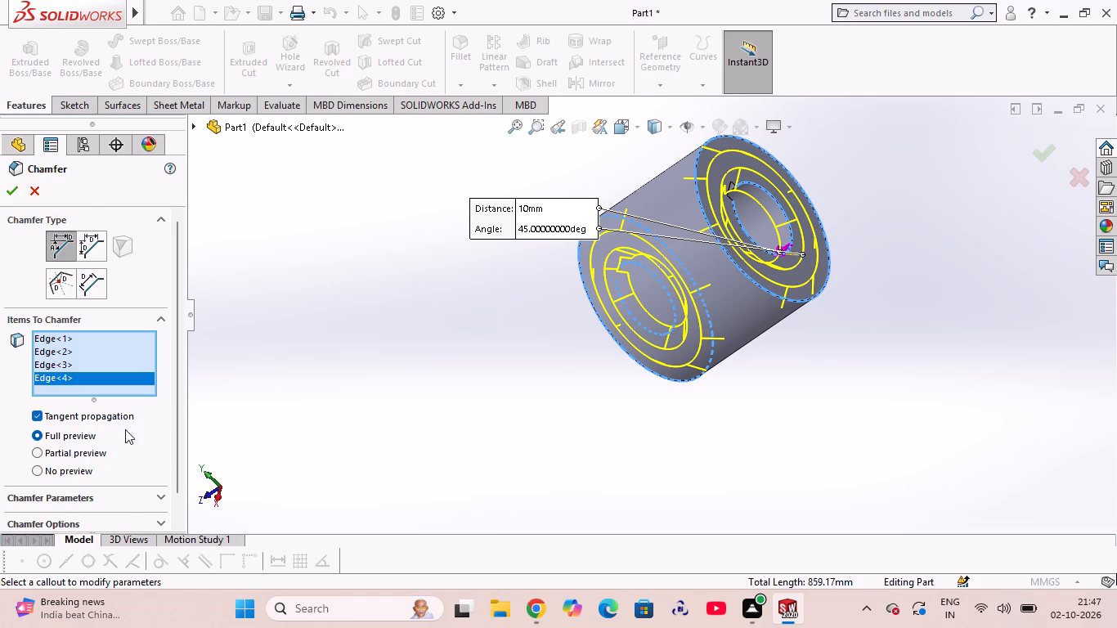
{"action": "left_click_drag", "start_coordinate": [177, 320], "coordinate": [181, 384]}
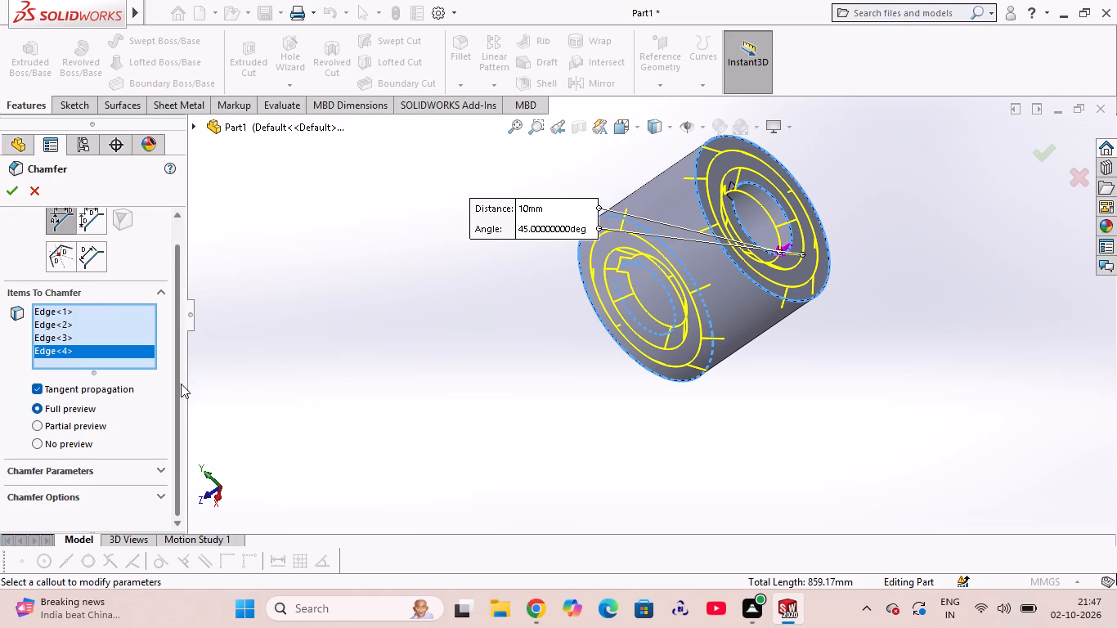
{"action": "left_click_drag", "start_coordinate": [181, 384], "coordinate": [180, 415]}
{"action": "left_click", "coordinate": [160, 495]}
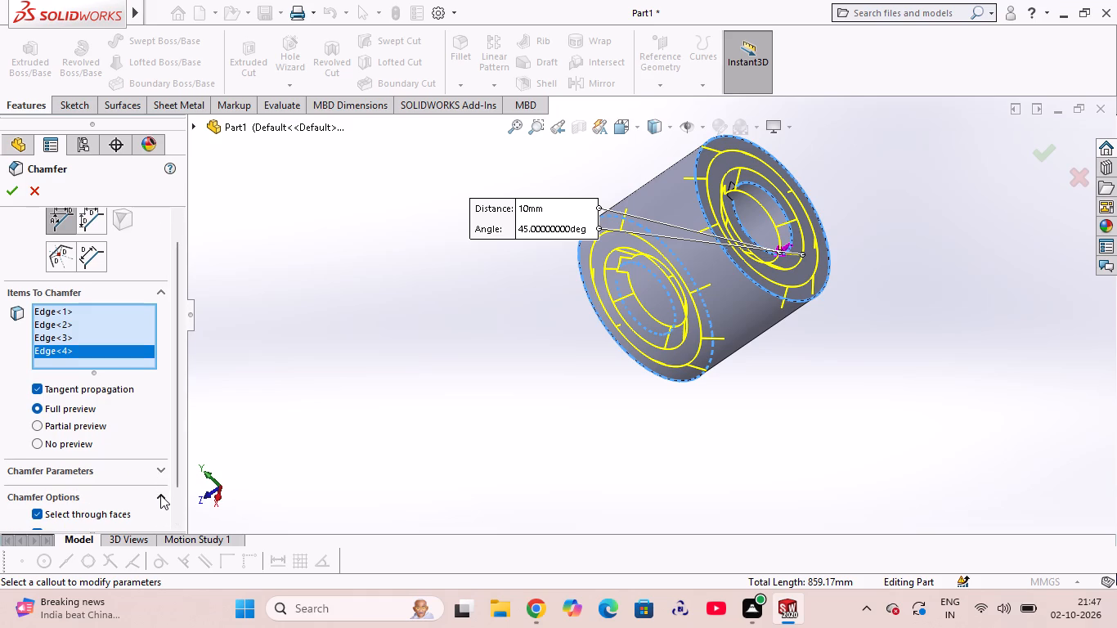
{"action": "left_click", "coordinate": [182, 469]}
{"action": "left_click_drag", "start_coordinate": [177, 469], "coordinate": [179, 500]}
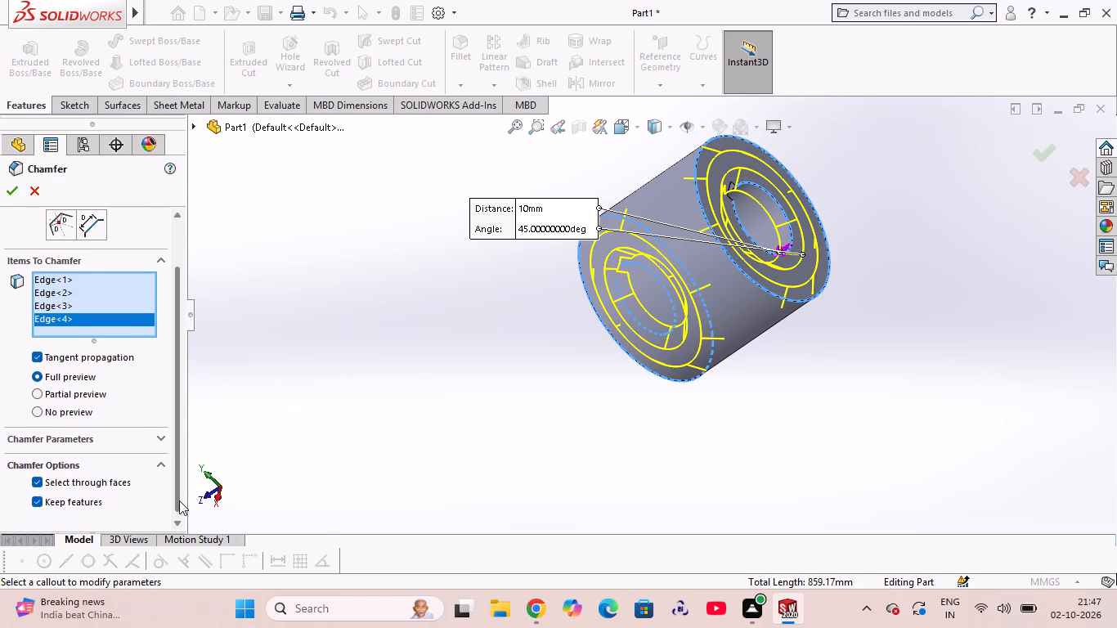
{"action": "left_click_drag", "start_coordinate": [179, 500], "coordinate": [177, 504]}
{"action": "left_click", "coordinate": [162, 429]}
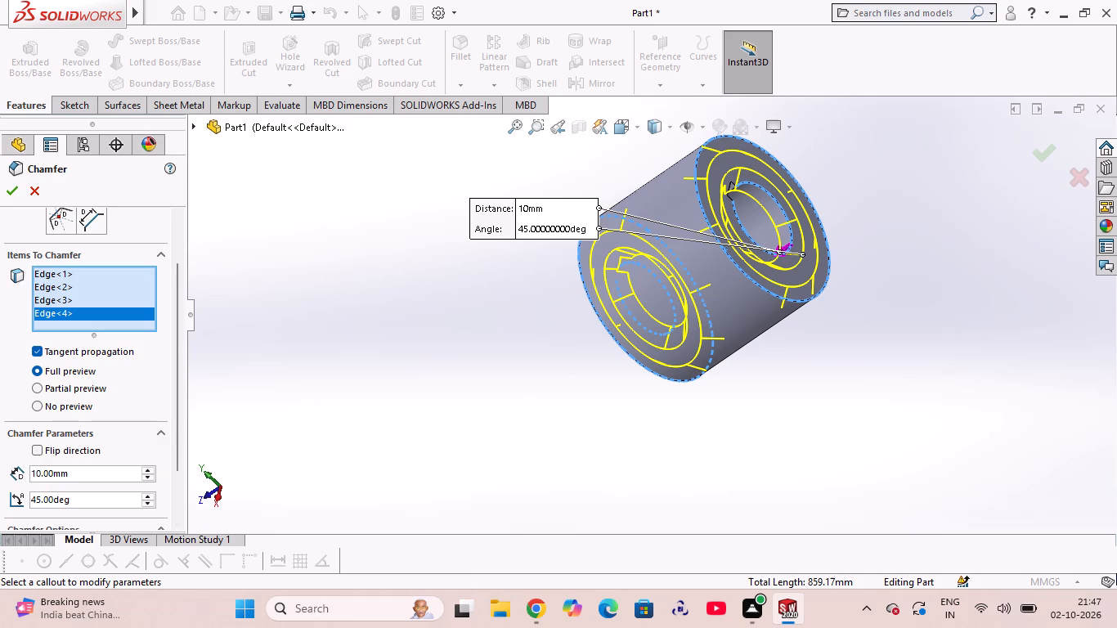
{"action": "left_click", "coordinate": [59, 481]}
{"action": "left_click", "coordinate": [38, 475]}
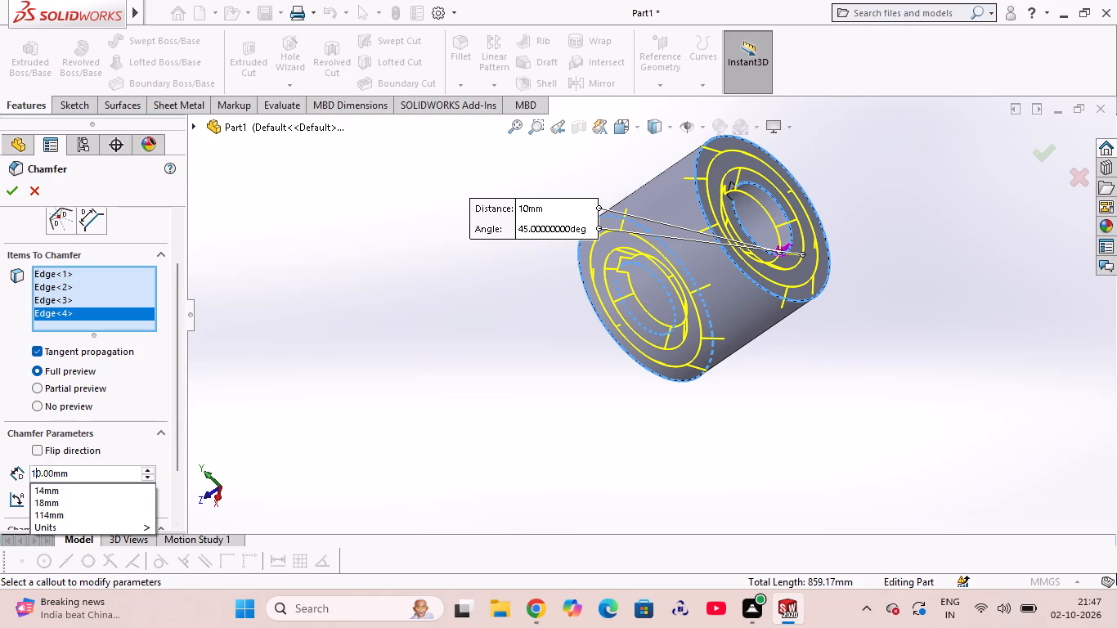
{"action": "left_click", "coordinate": [40, 476]}
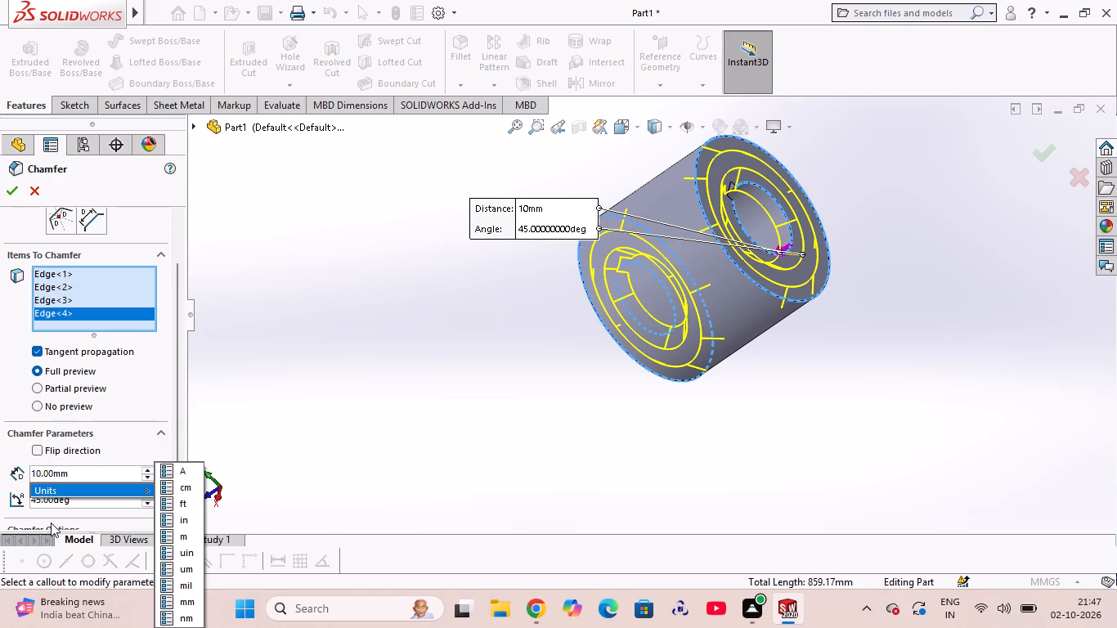
{"action": "key", "text": "BackSpace"}
{"action": "key", "text": "BackSpace"}
{"action": "key", "text": "2"}
{"action": "key", "text": "Return"}
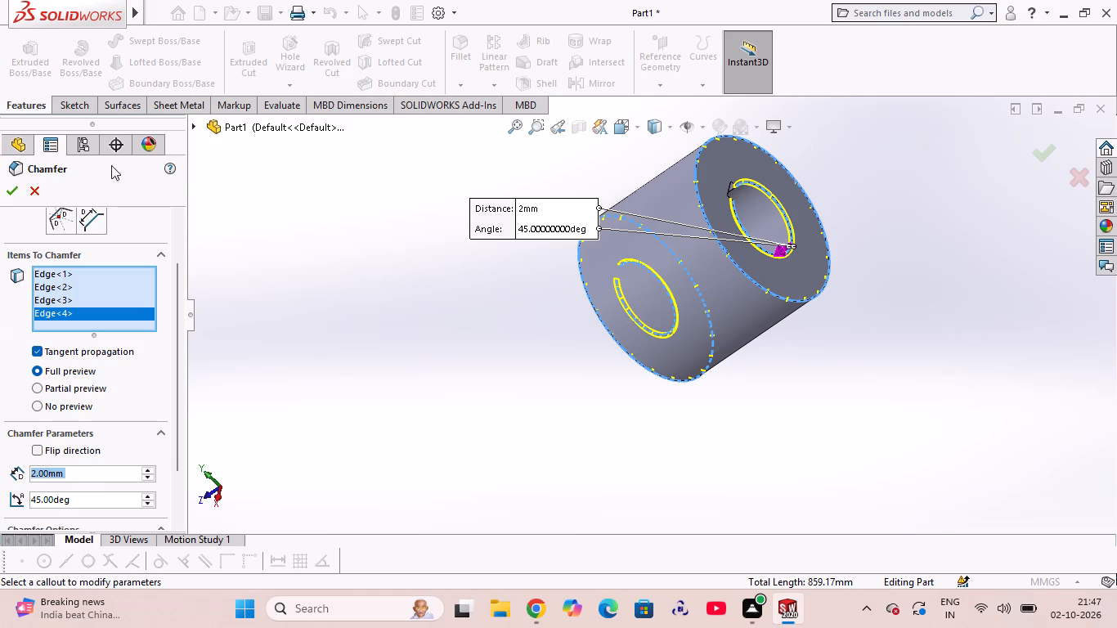
{"action": "left_click", "coordinate": [7, 191]}
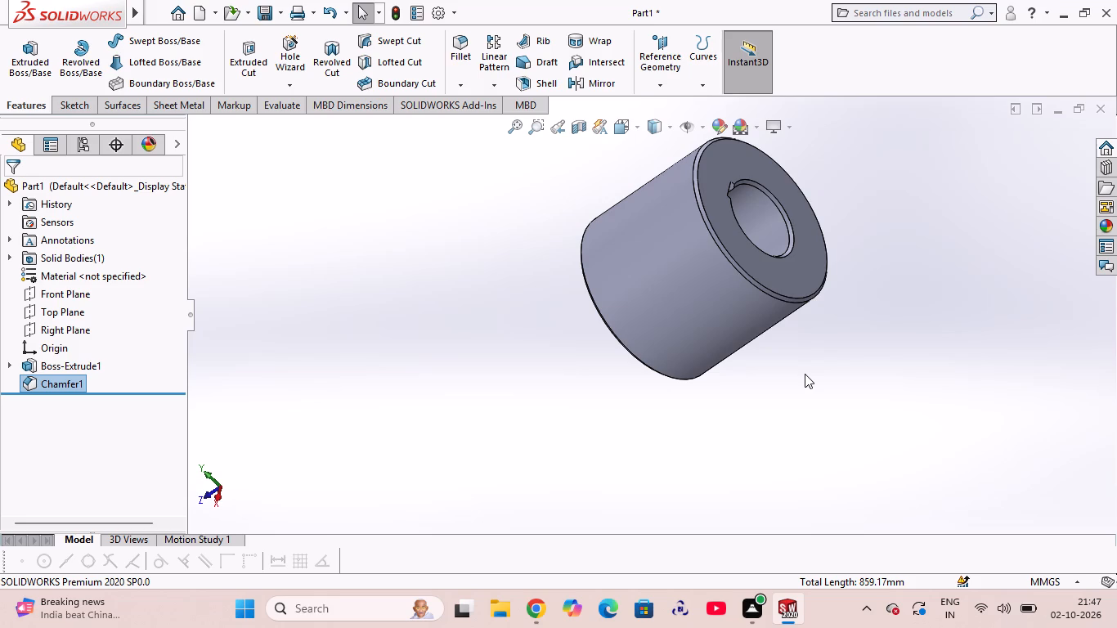
Start a Helix/Spiral on the hub's front end face and sketch a circle about 77 mm in diameter centred on the origin.
{"action": "left_click", "coordinate": [704, 85]}
{"action": "left_click", "coordinate": [760, 204]}
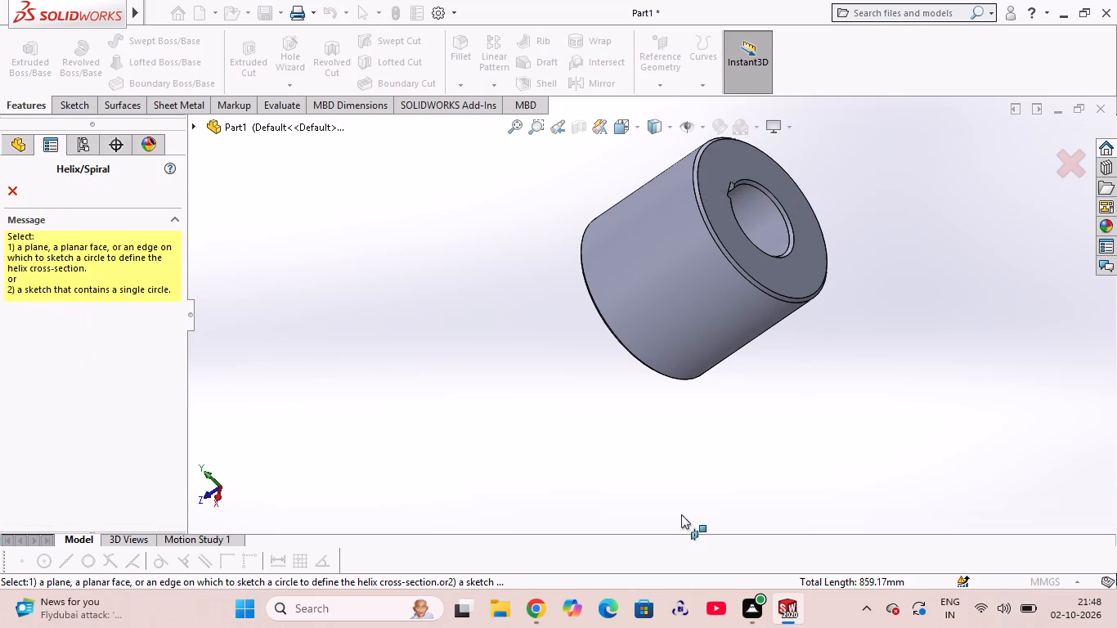
{"action": "middle_click_drag", "start_coordinate": [703, 433], "coordinate": [831, 265]}
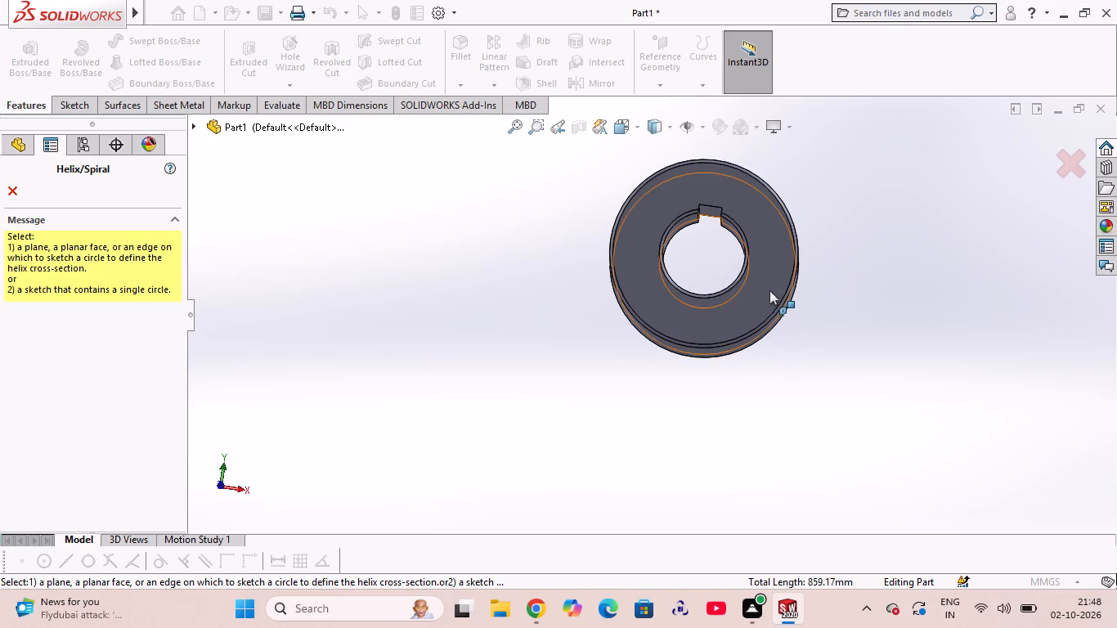
{"action": "left_click", "coordinate": [769, 290]}
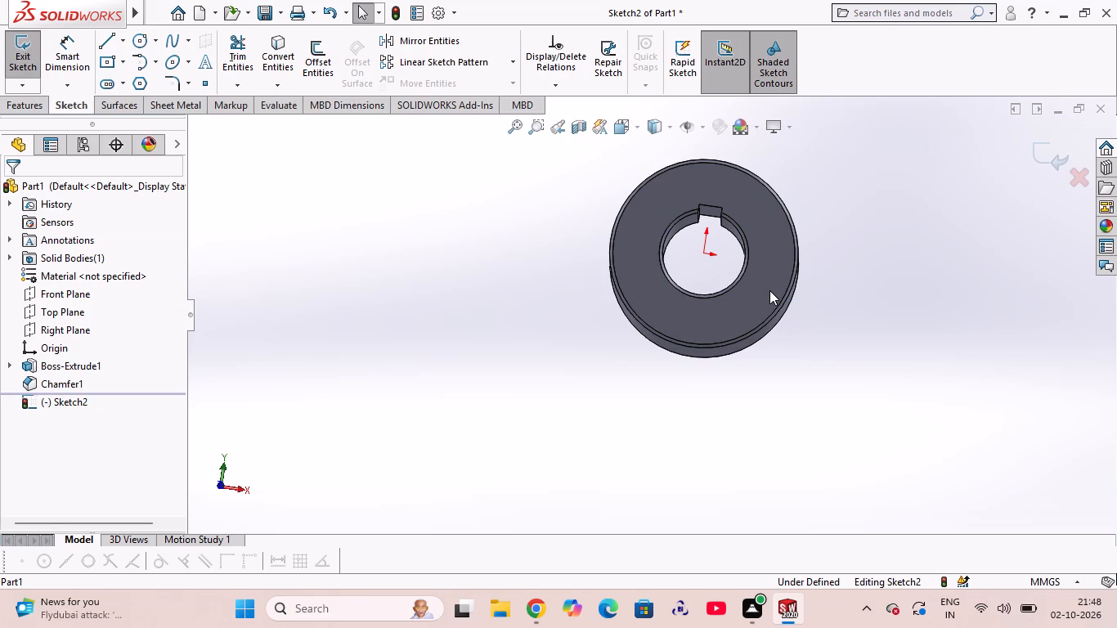
{"action": "key", "text": "ctrl+8"}
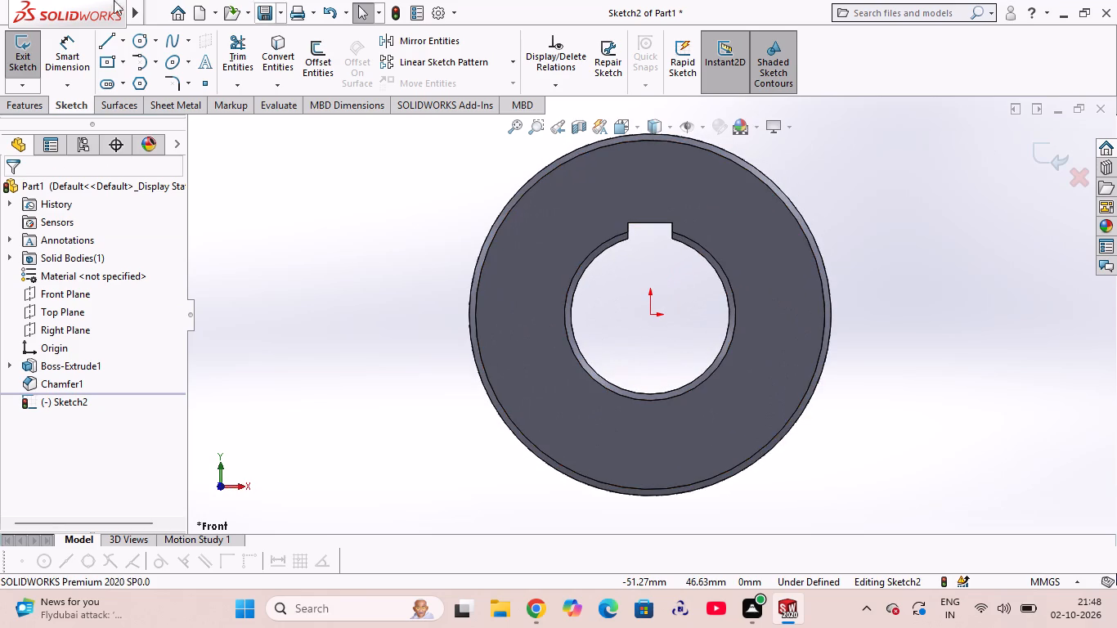
{"action": "left_click", "coordinate": [137, 38]}
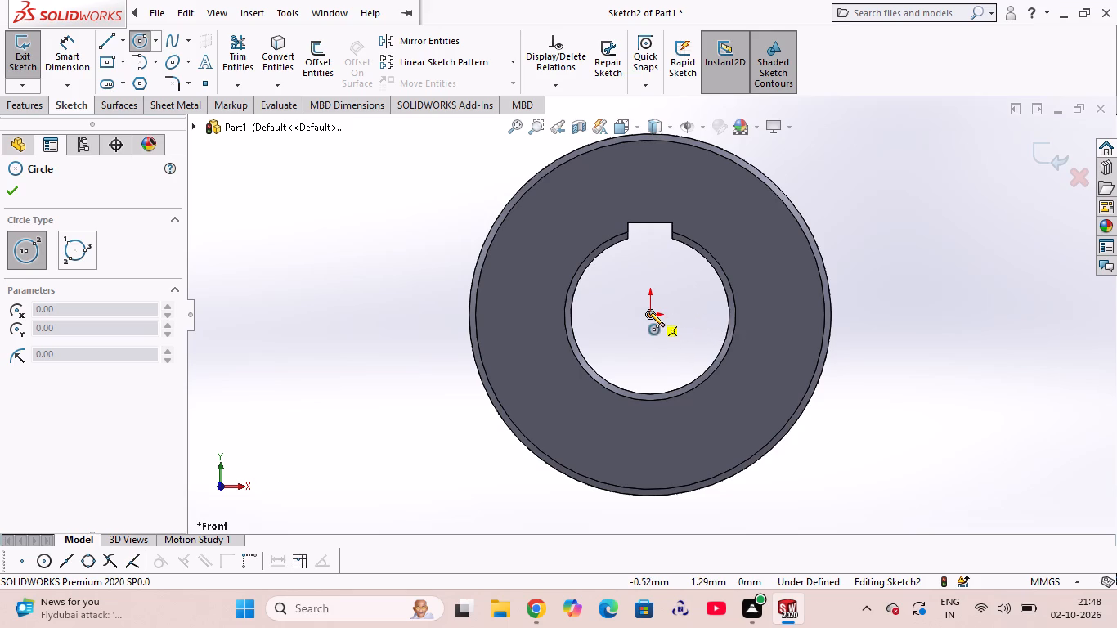
{"action": "left_click", "coordinate": [648, 311]}
{"action": "left_click", "coordinate": [706, 206]}
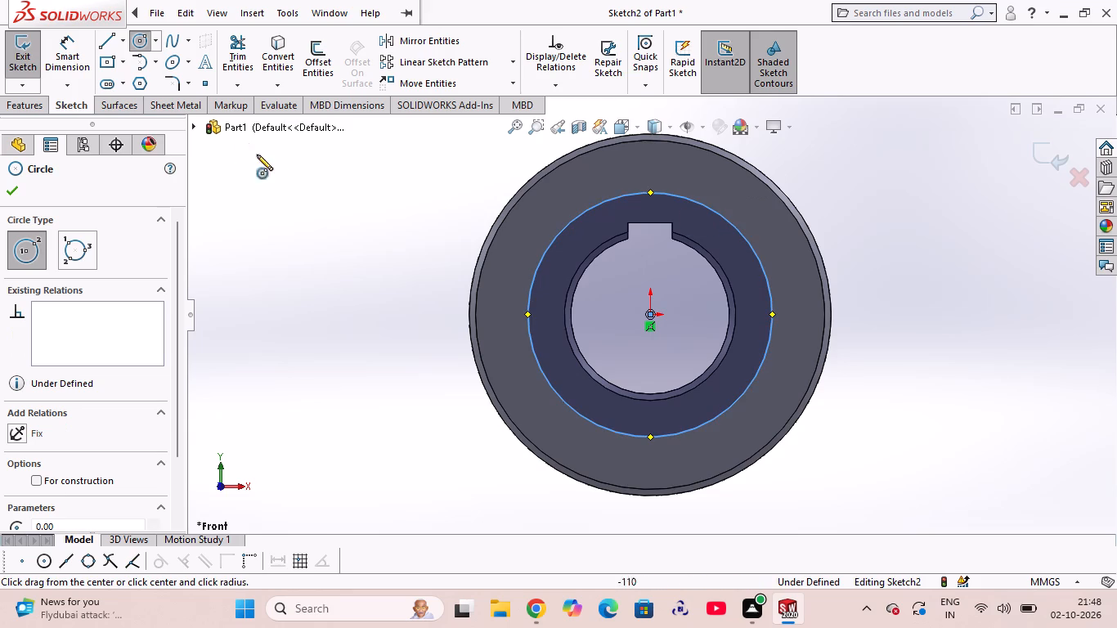
Dimension the circle to a diameter of 114 mm and finish the helix base sketch.
{"action": "left_click", "coordinate": [79, 64]}
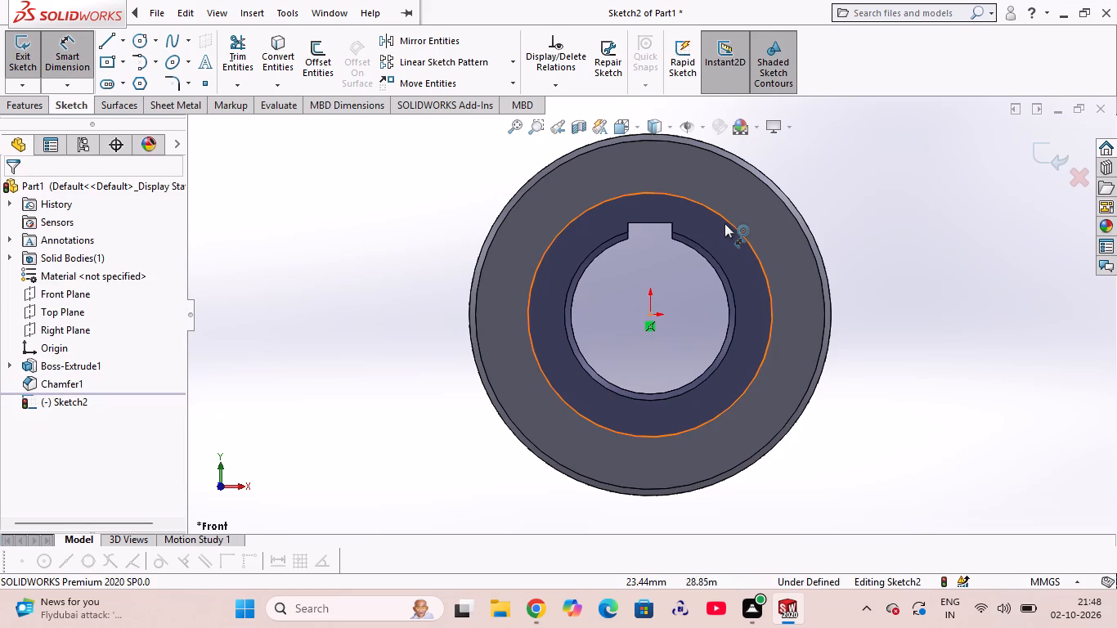
{"action": "left_click", "coordinate": [725, 222]}
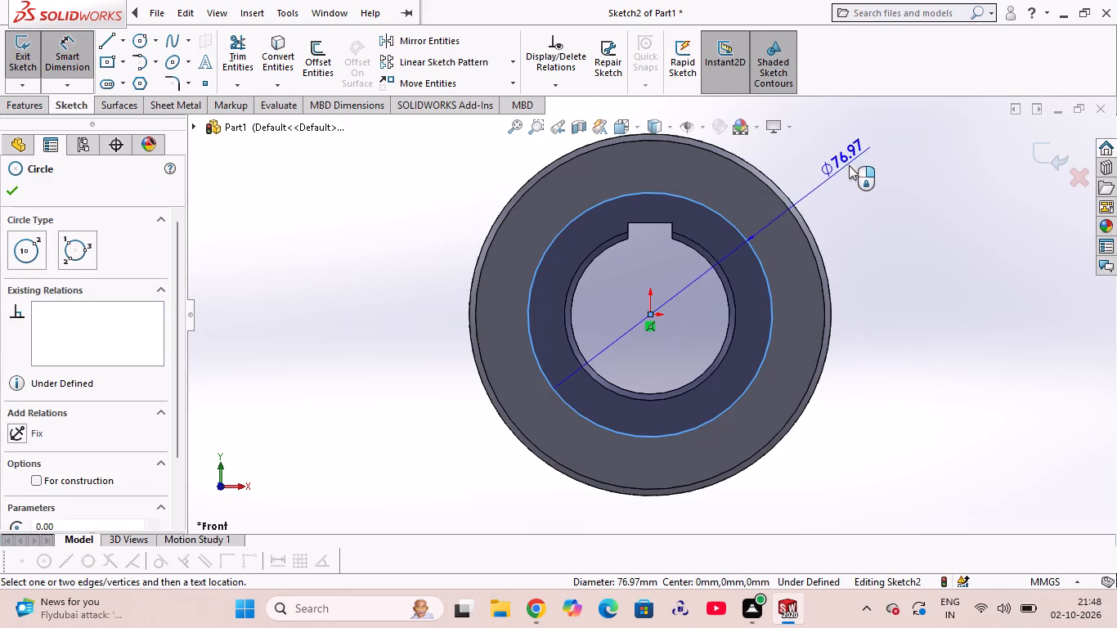
{"action": "left_click", "coordinate": [873, 169]}
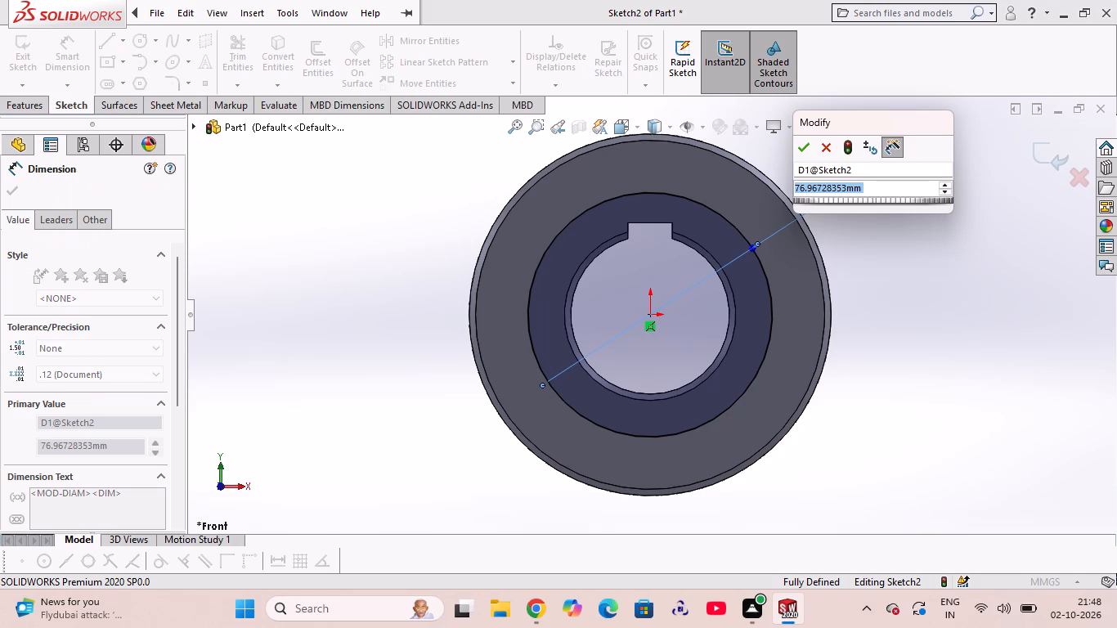
{"action": "type", "text": "114"}
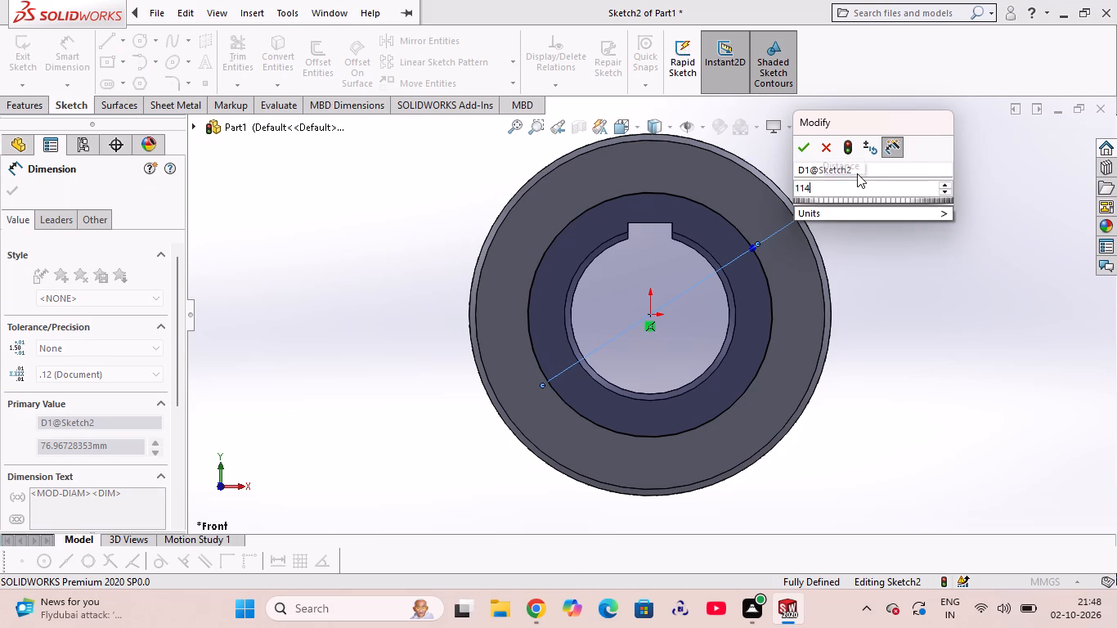
{"action": "key", "text": "Return"}
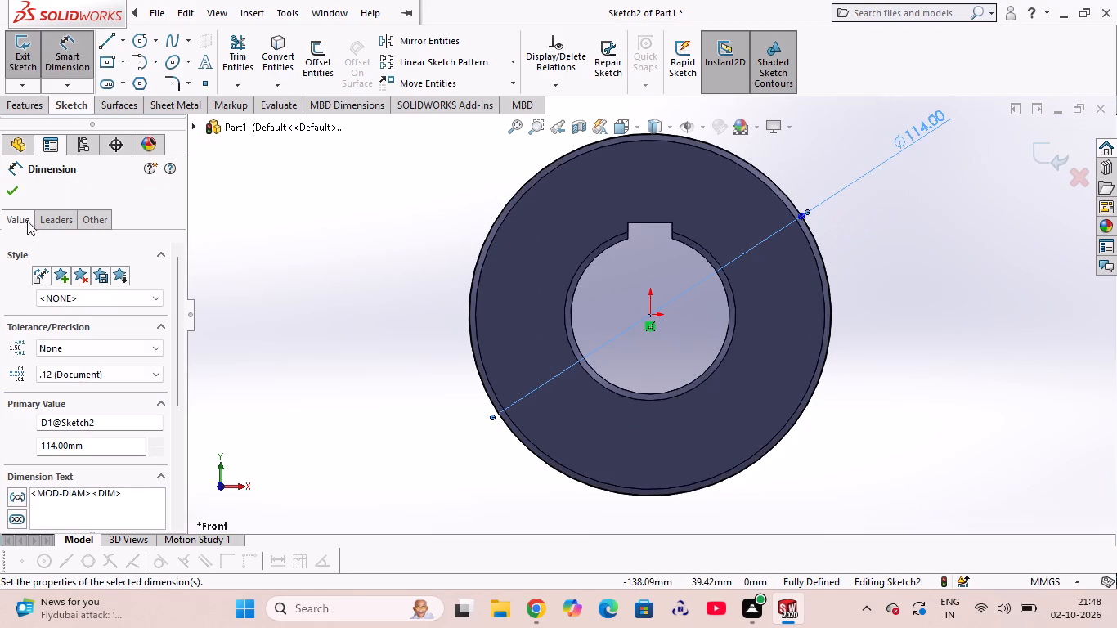
{"action": "left_click", "coordinate": [11, 191]}
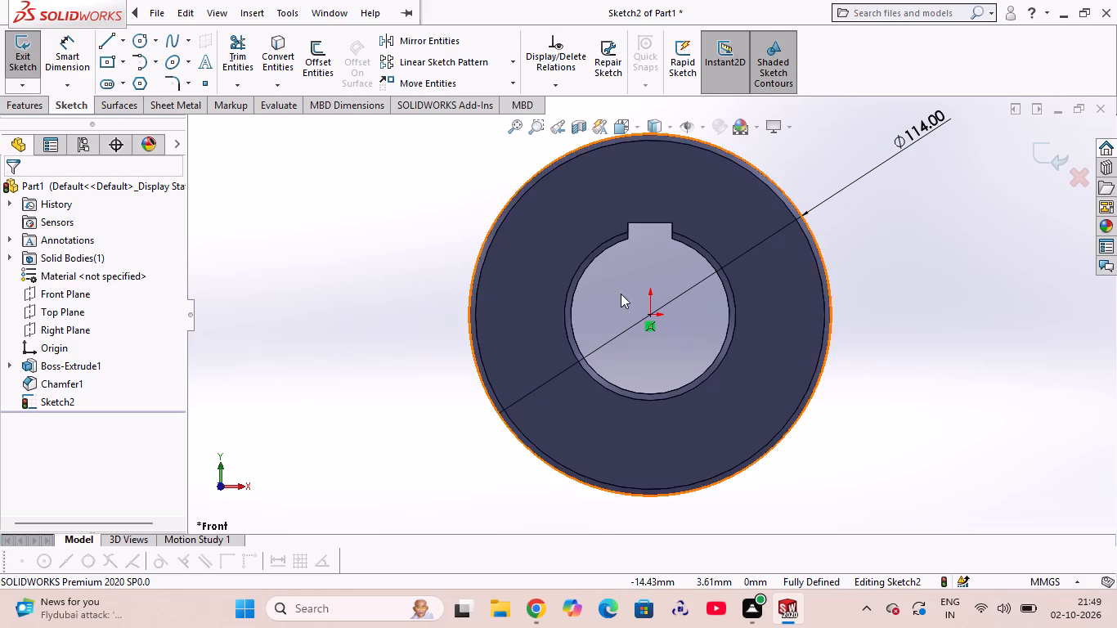
{"action": "left_click", "coordinate": [1052, 163]}
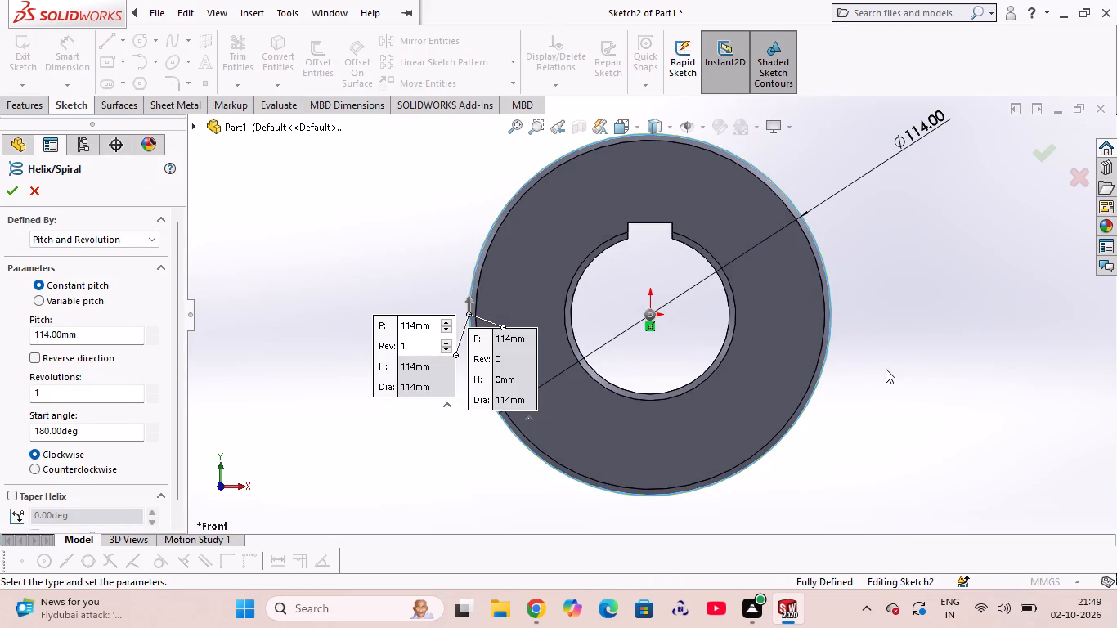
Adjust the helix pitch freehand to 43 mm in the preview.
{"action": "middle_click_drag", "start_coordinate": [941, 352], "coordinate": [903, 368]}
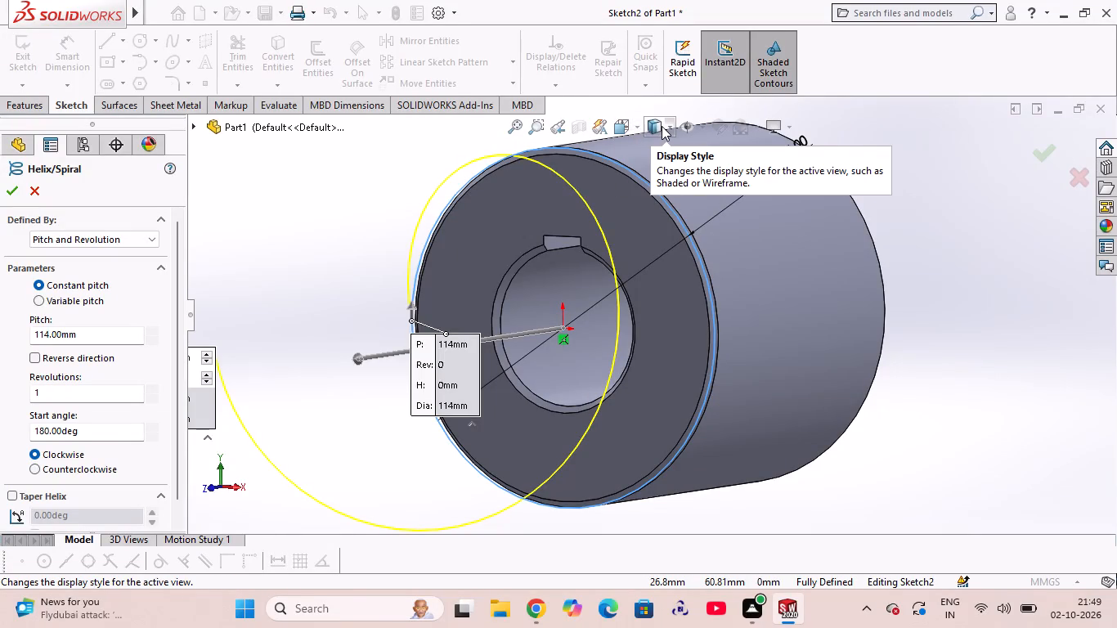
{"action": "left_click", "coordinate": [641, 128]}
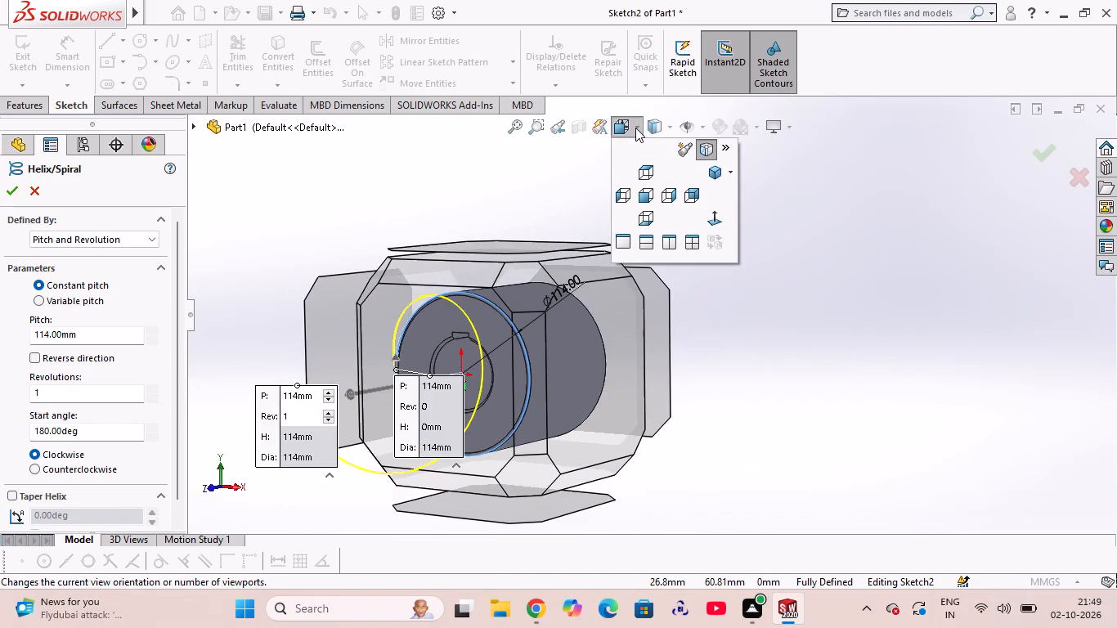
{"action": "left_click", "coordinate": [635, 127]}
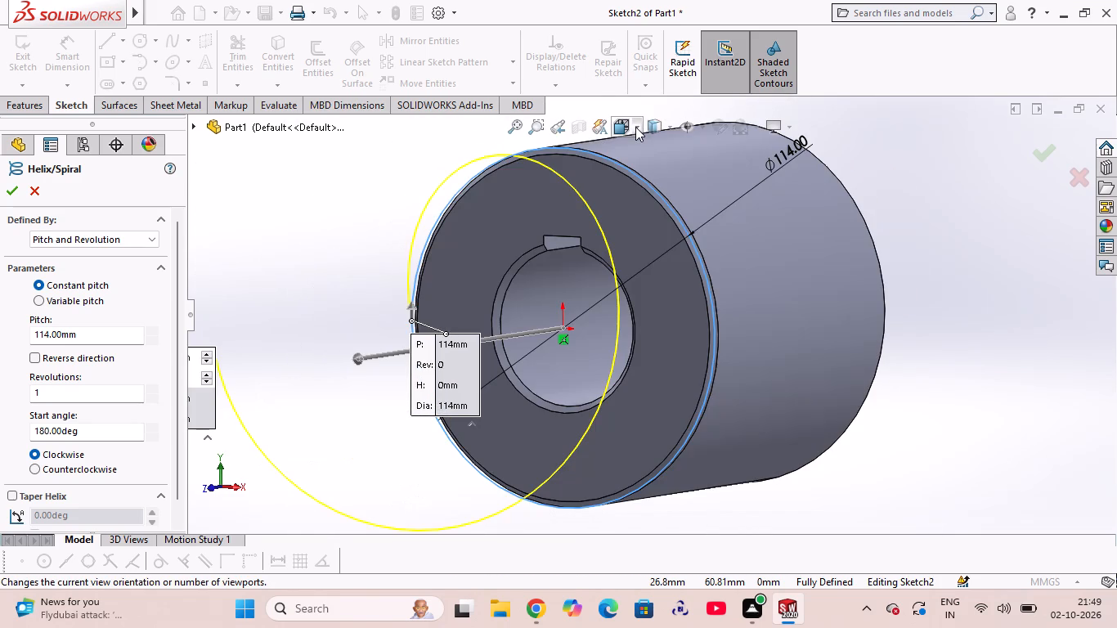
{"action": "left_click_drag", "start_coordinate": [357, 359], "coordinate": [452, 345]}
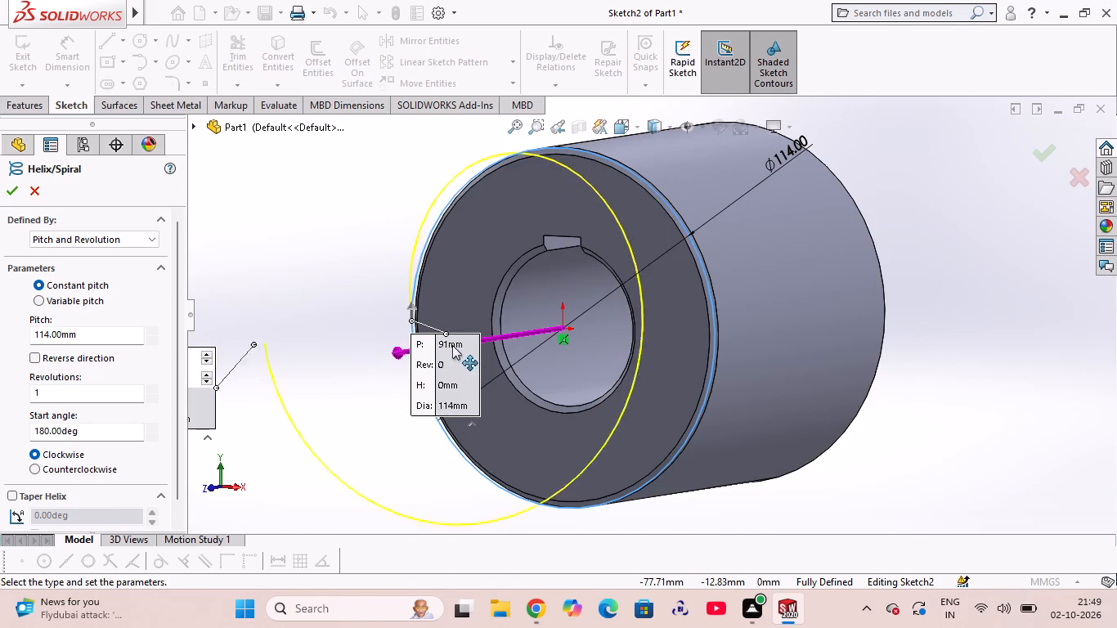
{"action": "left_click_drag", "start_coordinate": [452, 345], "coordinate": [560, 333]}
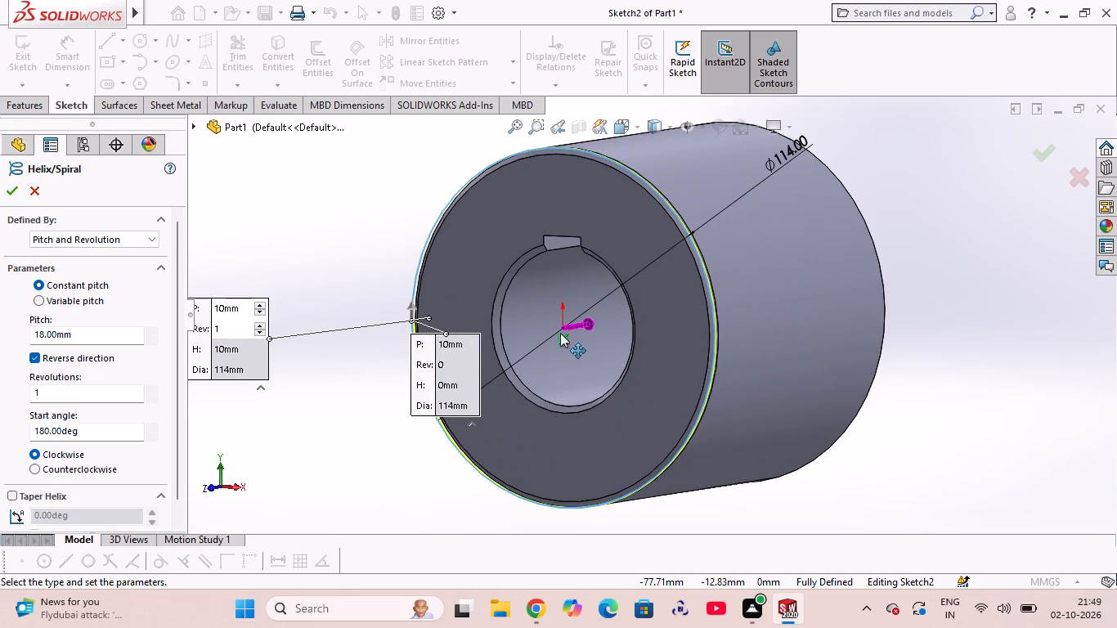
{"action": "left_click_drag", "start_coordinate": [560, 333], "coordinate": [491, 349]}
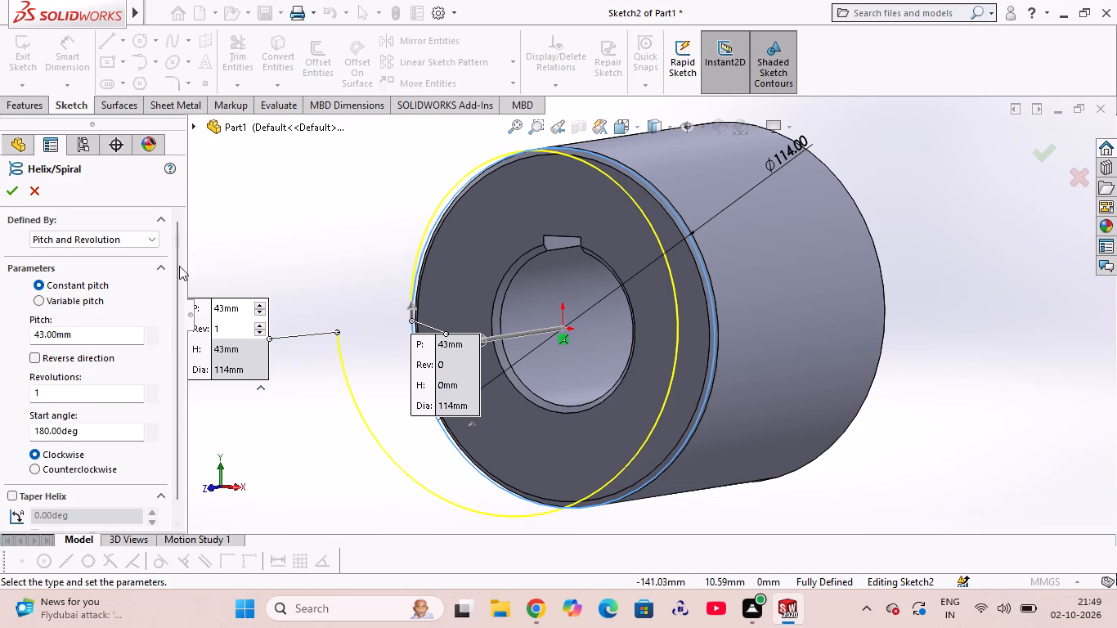
Define the helix by Height and Pitch with a height of 100 mm and a constant pitch of 1371 mm.
{"action": "left_click", "coordinate": [155, 237]}
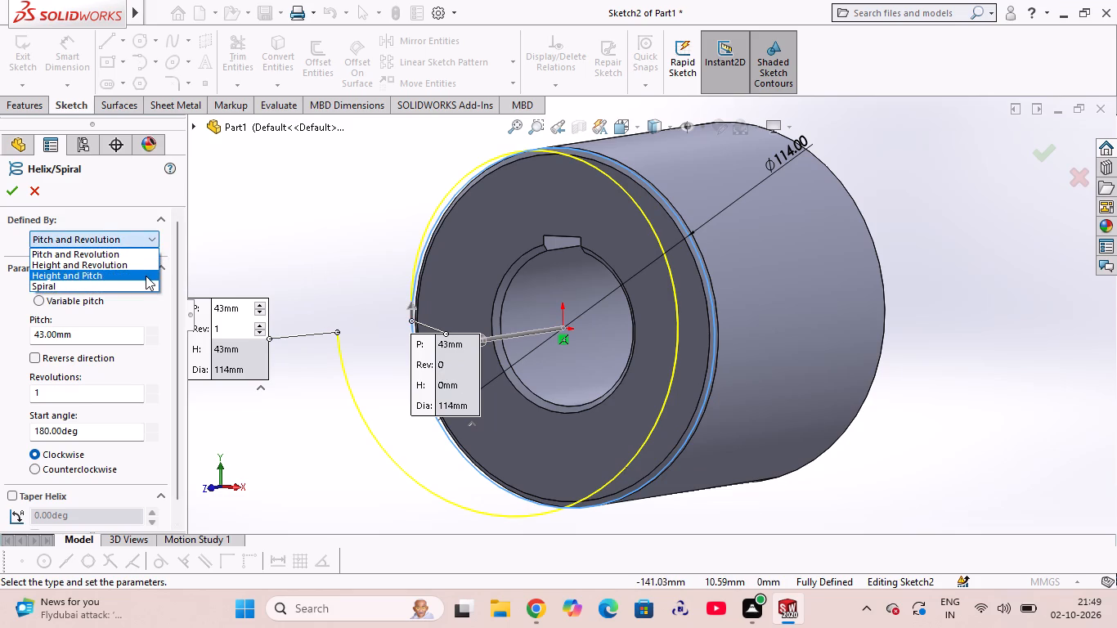
{"action": "left_click", "coordinate": [146, 276]}
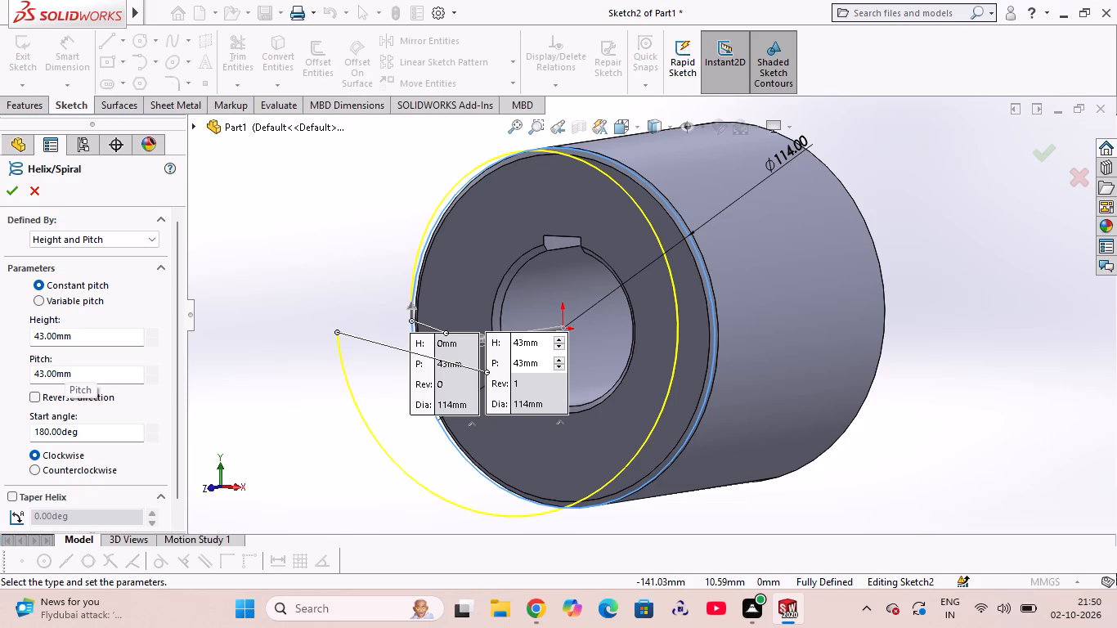
{"action": "left_click", "coordinate": [50, 376]}
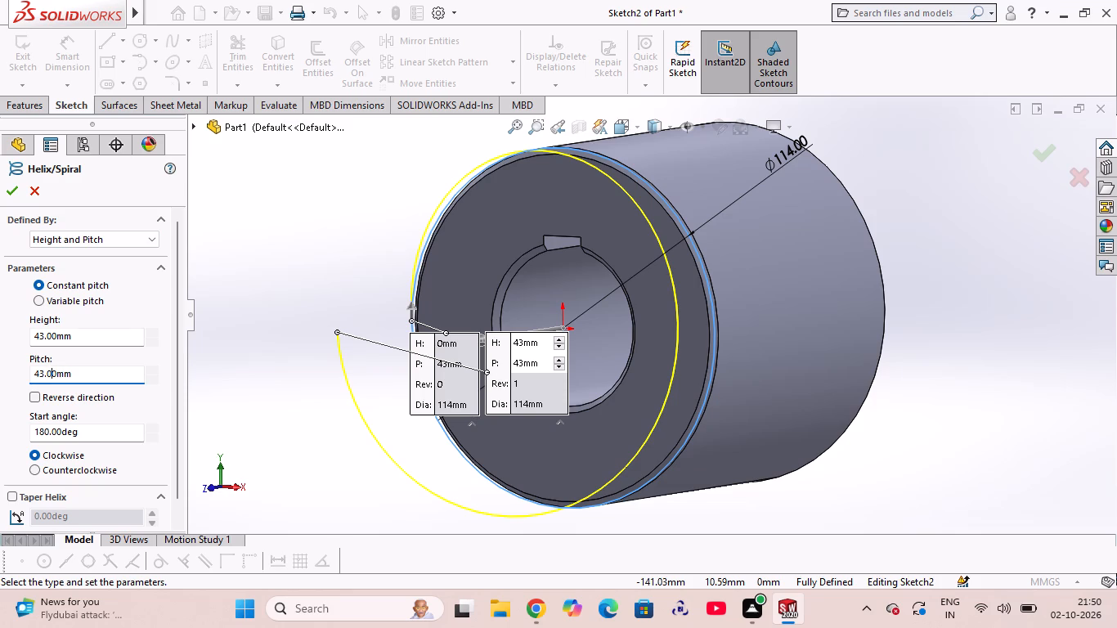
{"action": "left_click", "coordinate": [42, 375]}
{"action": "key", "text": "BackSpace"}
{"action": "key", "text": "BackSpace"}
{"action": "type", "text": "137"}
{"action": "key", "text": "1"}
{"action": "left_click", "coordinate": [44, 339]}
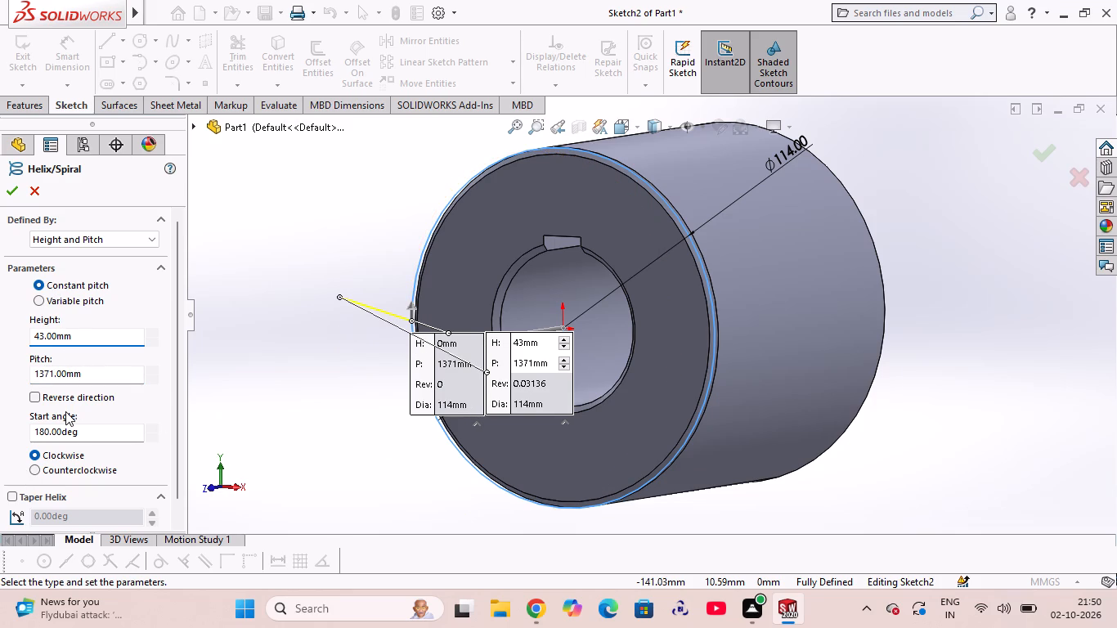
{"action": "key", "text": "BackSpace"}
{"action": "key", "text": "BackSpace"}
{"action": "type", "text": "100"}
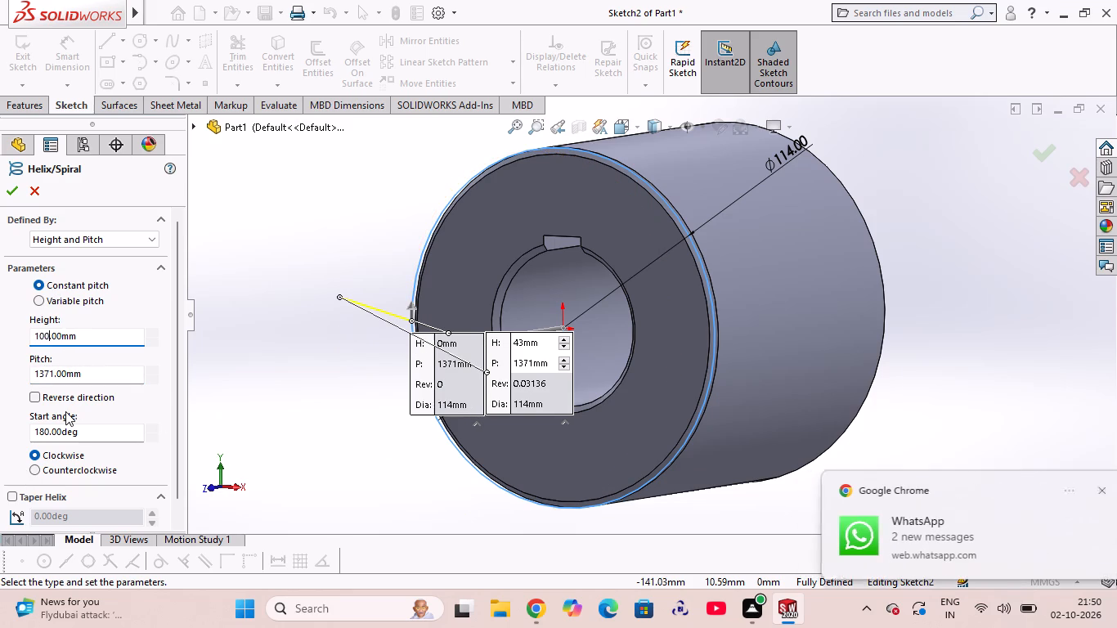
{"action": "left_click", "coordinate": [80, 372]}
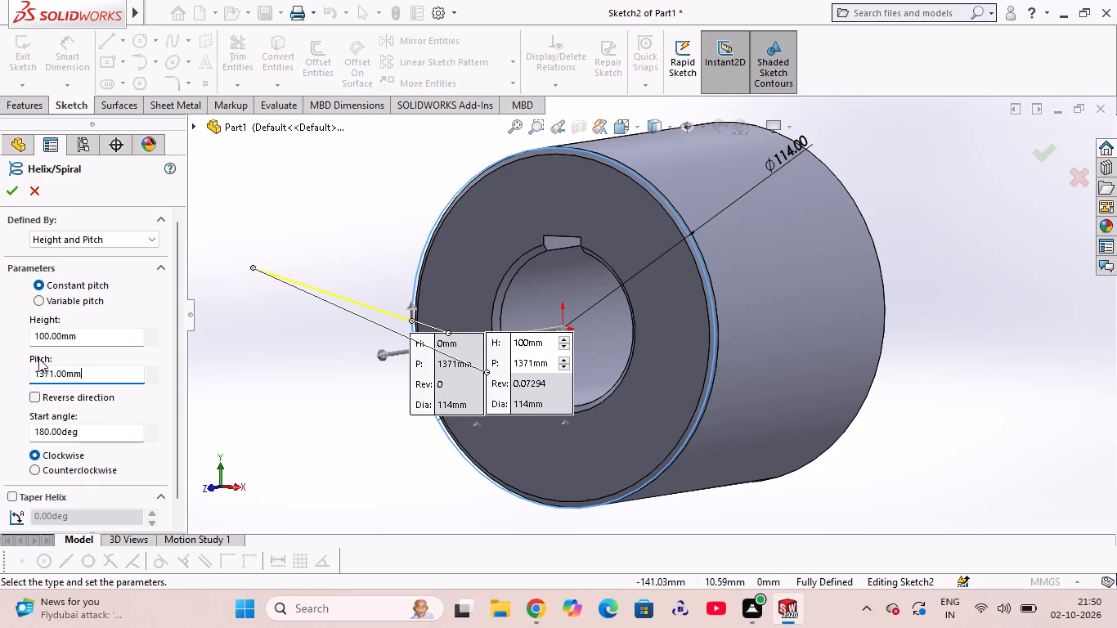
Reverse the helix direction into the hub, set the start angle to 90 degrees with clockwise rotation, and finish the helix.
{"action": "scroll", "coordinate": [64, 441], "scroll_direction": "down", "scroll_amount": 1}
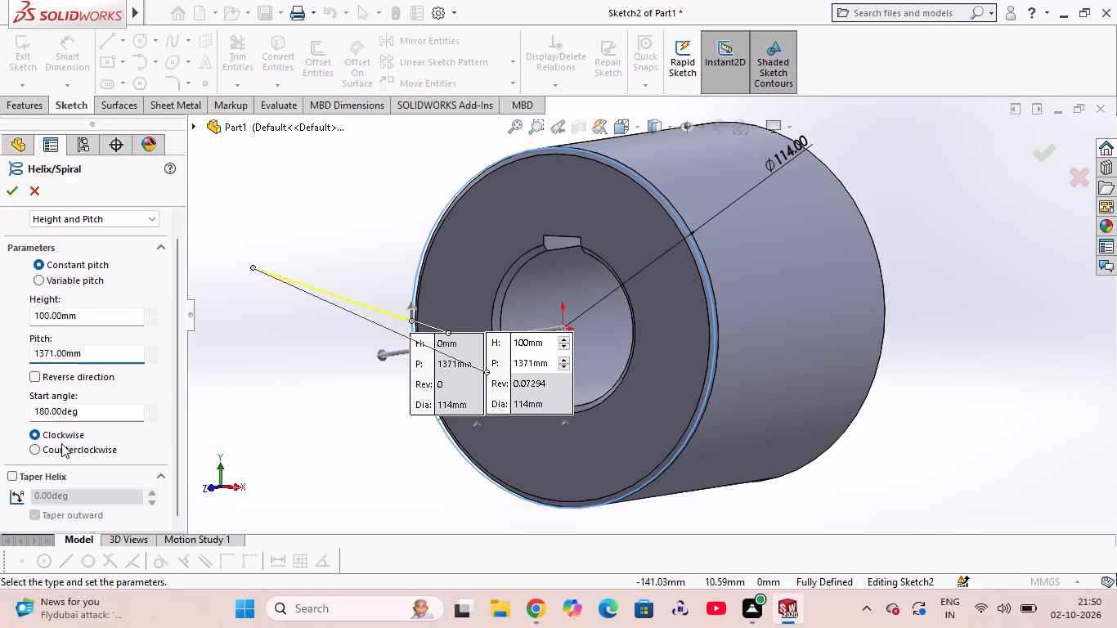
{"action": "left_click", "coordinate": [38, 450]}
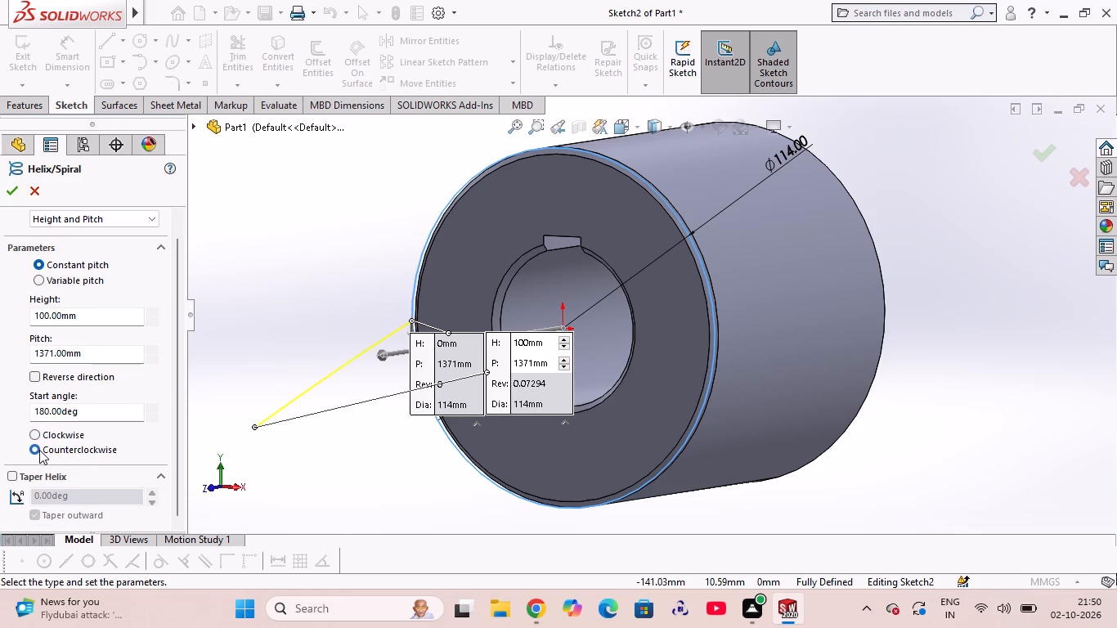
{"action": "left_click", "coordinate": [33, 436]}
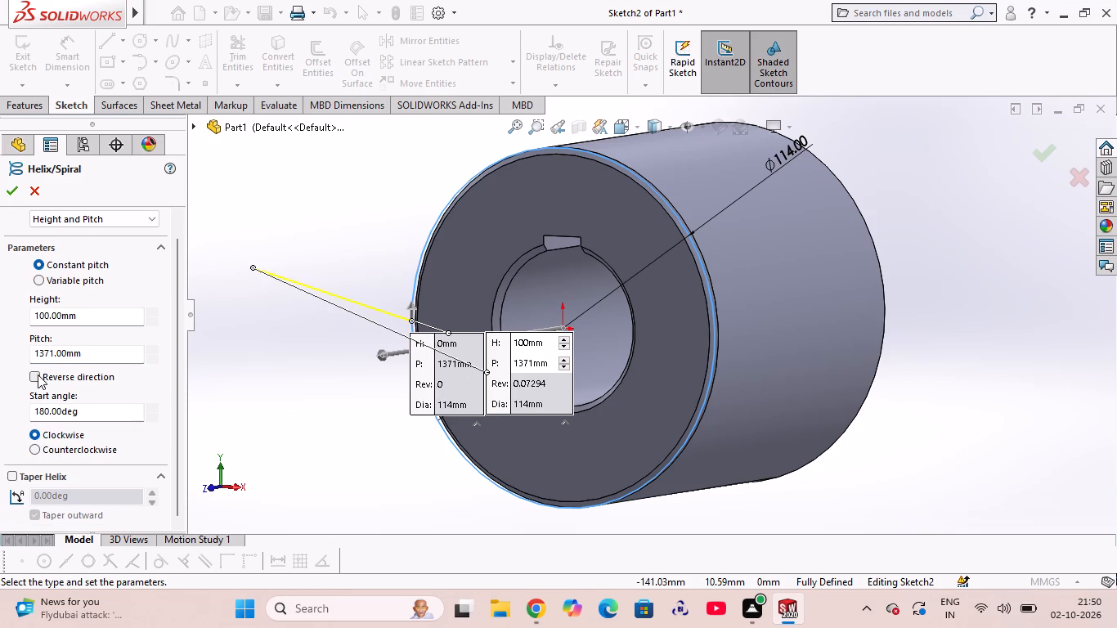
{"action": "left_click", "coordinate": [37, 375]}
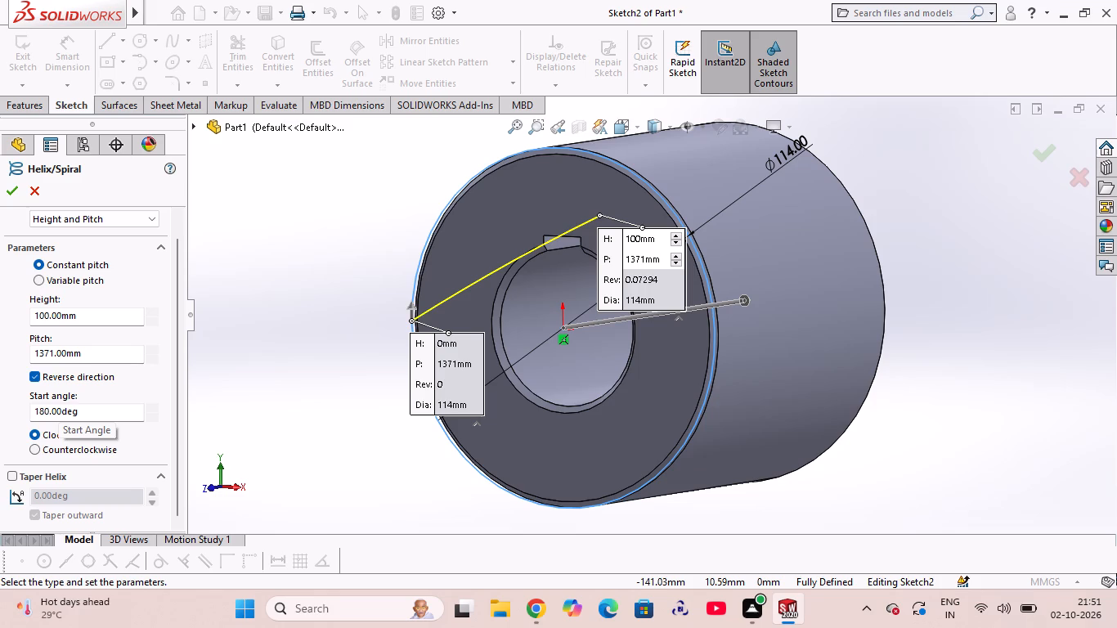
{"action": "left_click_drag", "start_coordinate": [83, 413], "coordinate": [59, 410]}
{"action": "left_click_drag", "start_coordinate": [59, 410], "coordinate": [35, 410]}
{"action": "type", "text": "90"}
{"action": "left_click", "coordinate": [113, 350]}
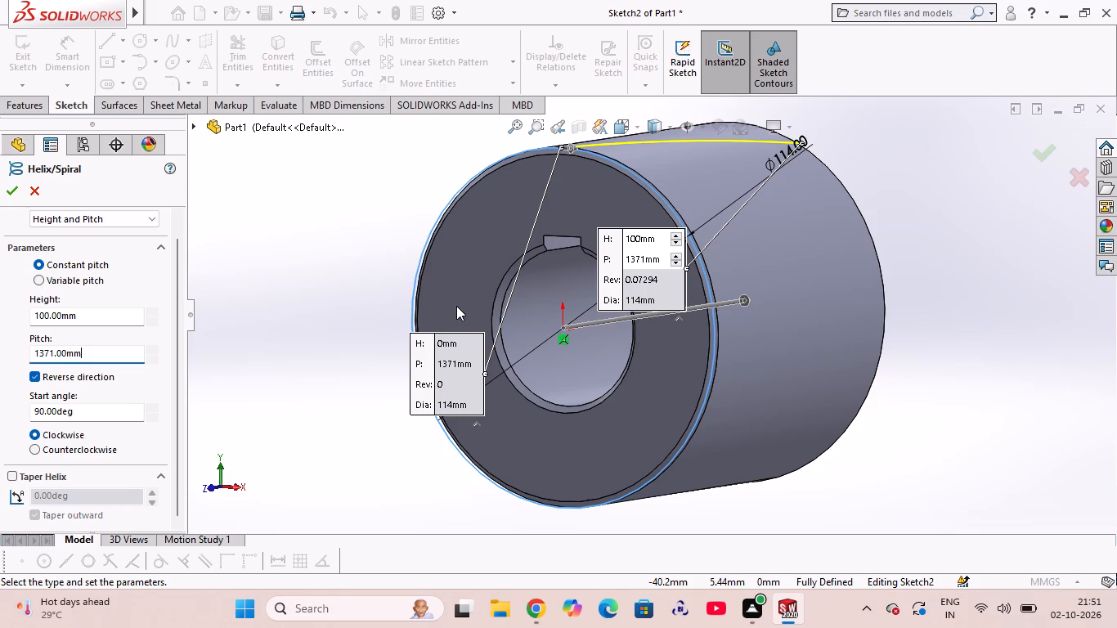
{"action": "left_click", "coordinate": [18, 192]}
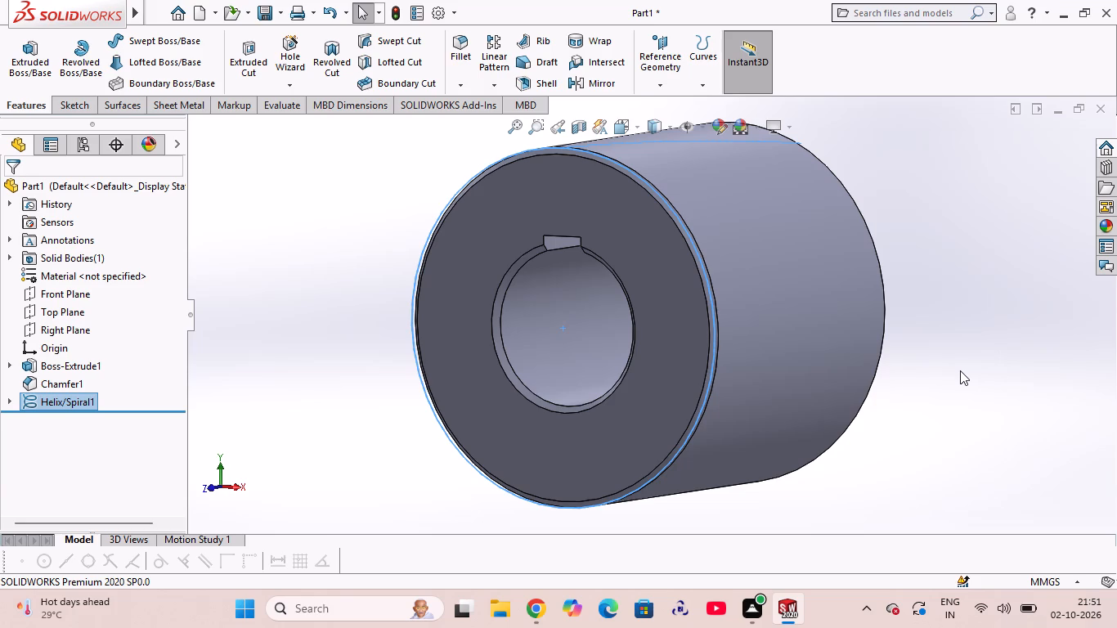
Start a sketch on the hub's front face and draw a vertical centerline about 64 mm long upward from the origin.
{"action": "left_click", "coordinate": [679, 383]}
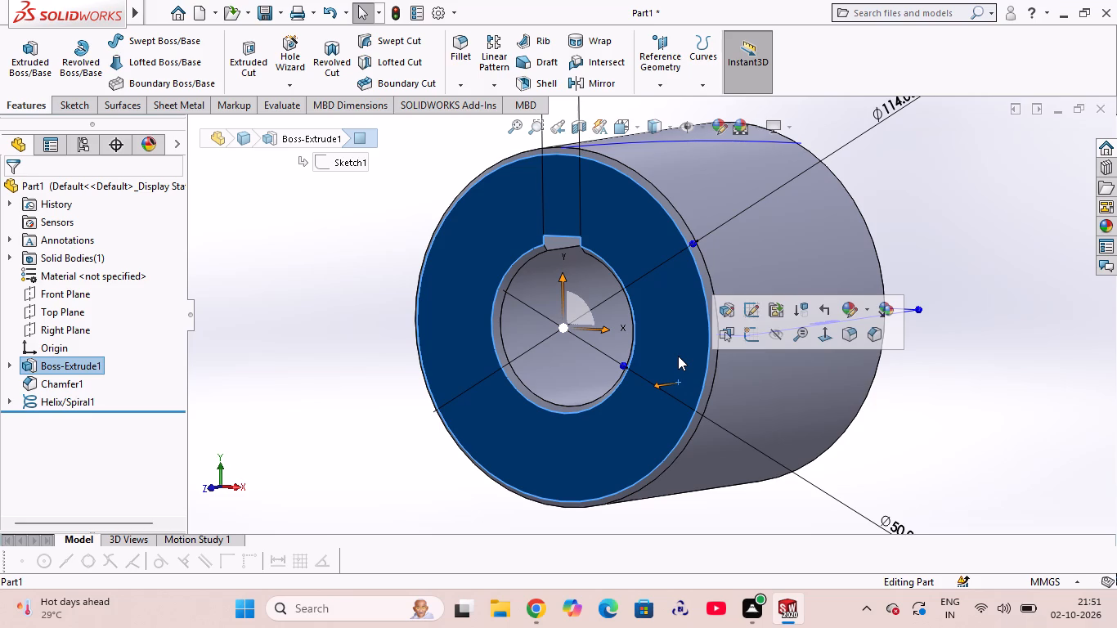
{"action": "left_click", "coordinate": [749, 340]}
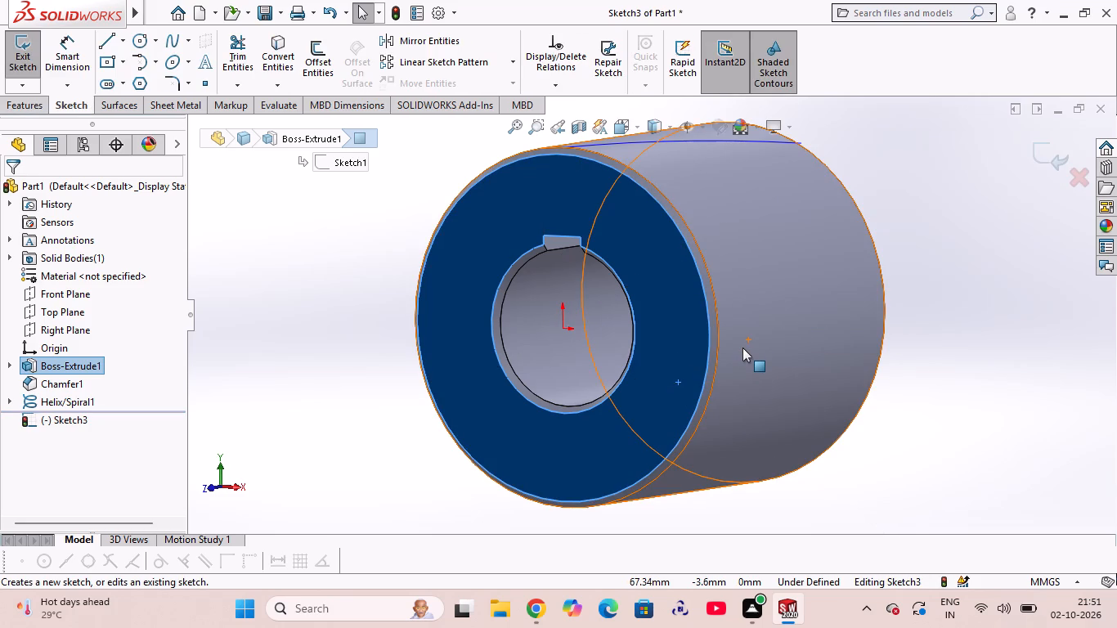
{"action": "key", "text": "ctrl+8"}
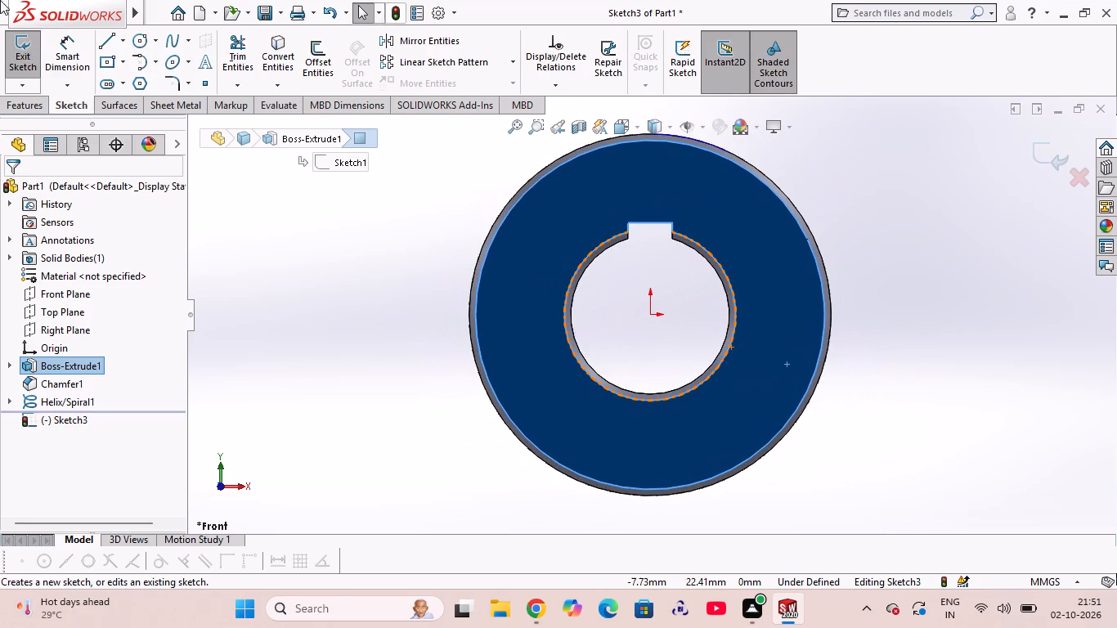
{"action": "left_click", "coordinate": [109, 38]}
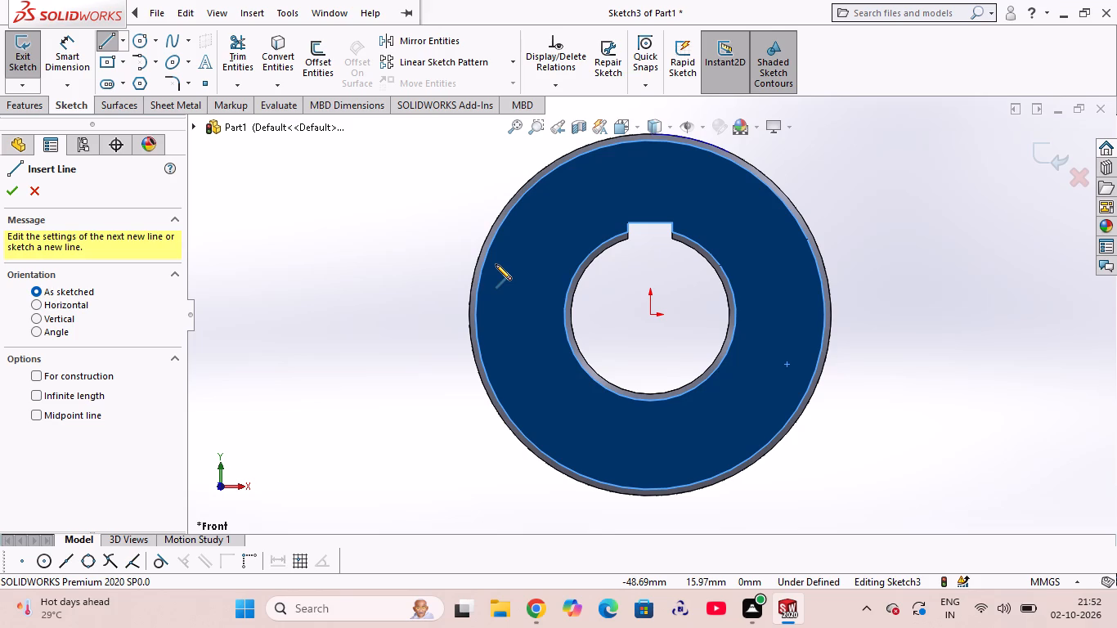
{"action": "left_click", "coordinate": [128, 44]}
{"action": "left_click", "coordinate": [137, 83]}
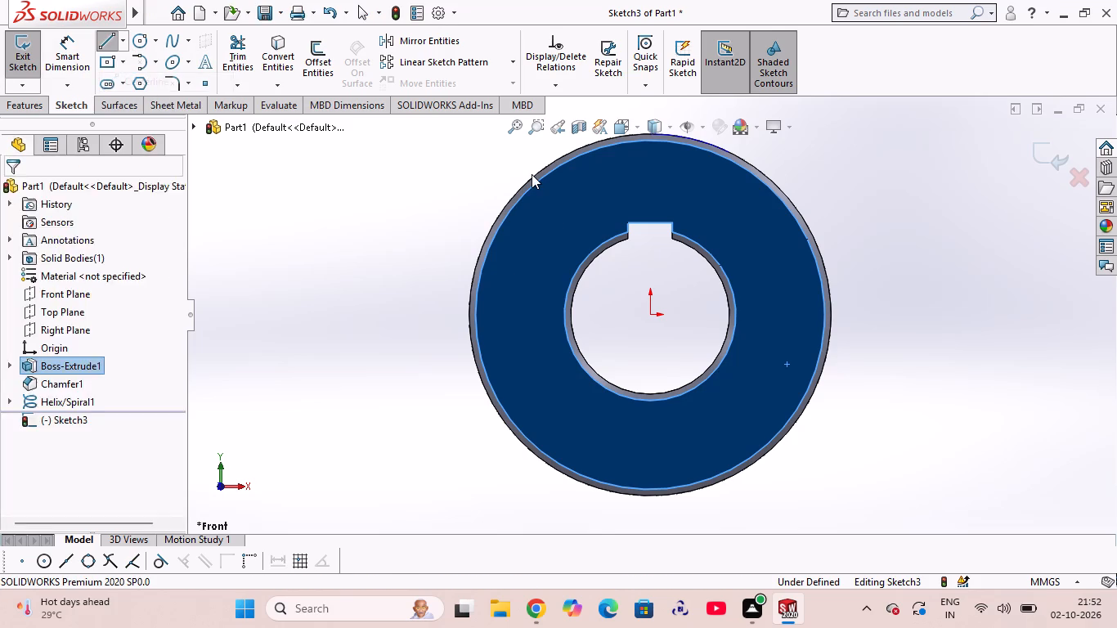
{"action": "left_click", "coordinate": [649, 312]}
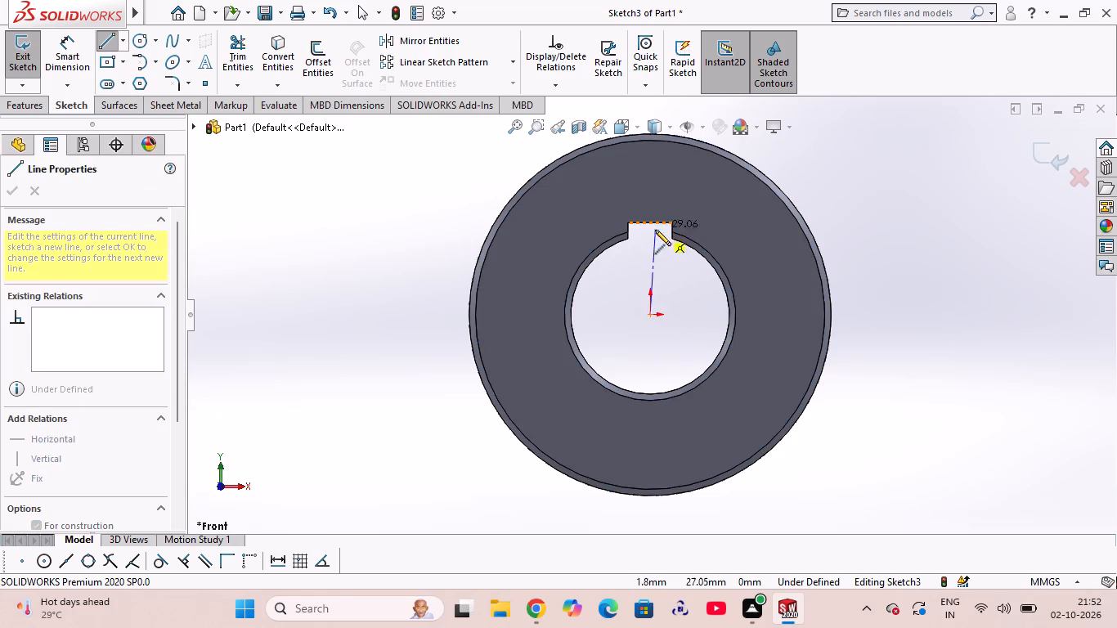
{"action": "scroll", "coordinate": [654, 243], "scroll_direction": "down", "scroll_amount": 1}
{"action": "scroll", "coordinate": [654, 288], "scroll_direction": "up", "scroll_amount": 3}
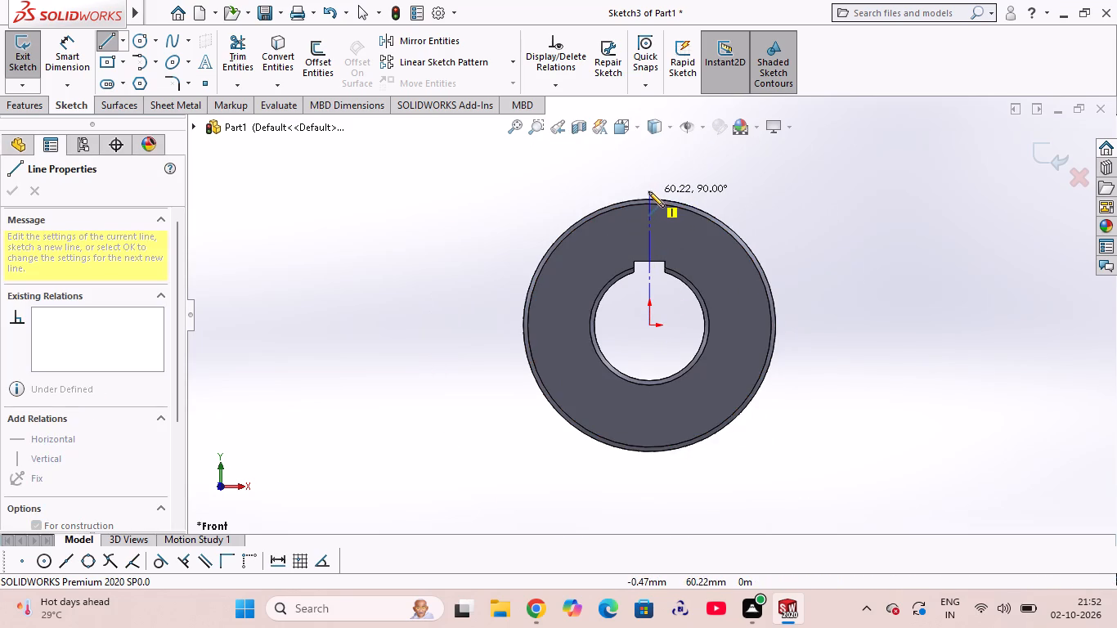
{"action": "left_click", "coordinate": [648, 184]}
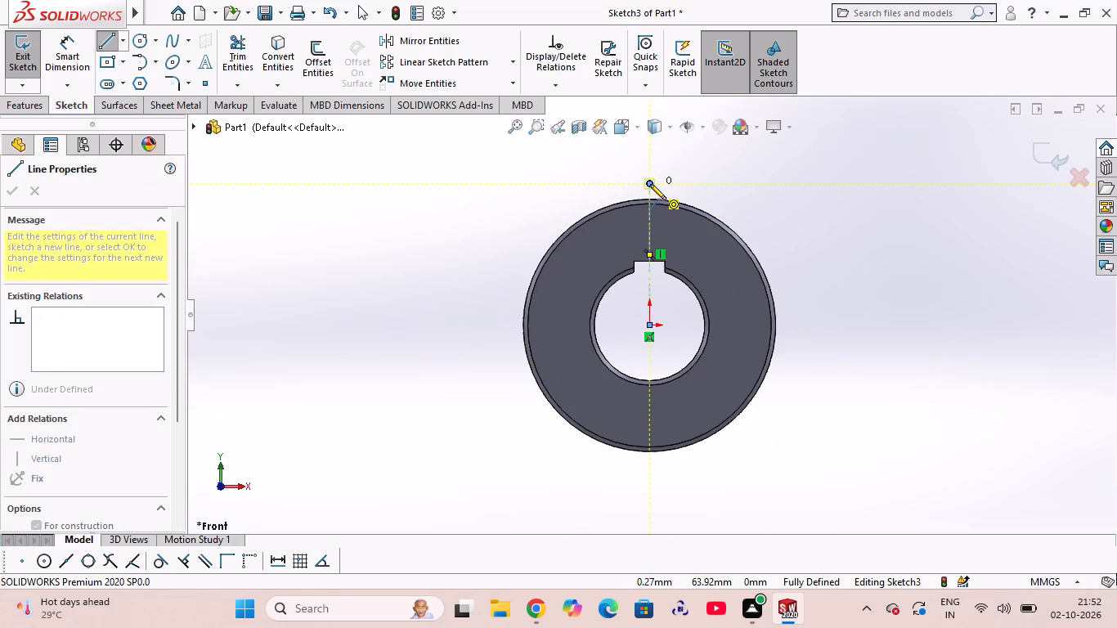
{"action": "key", "text": "Escape"}
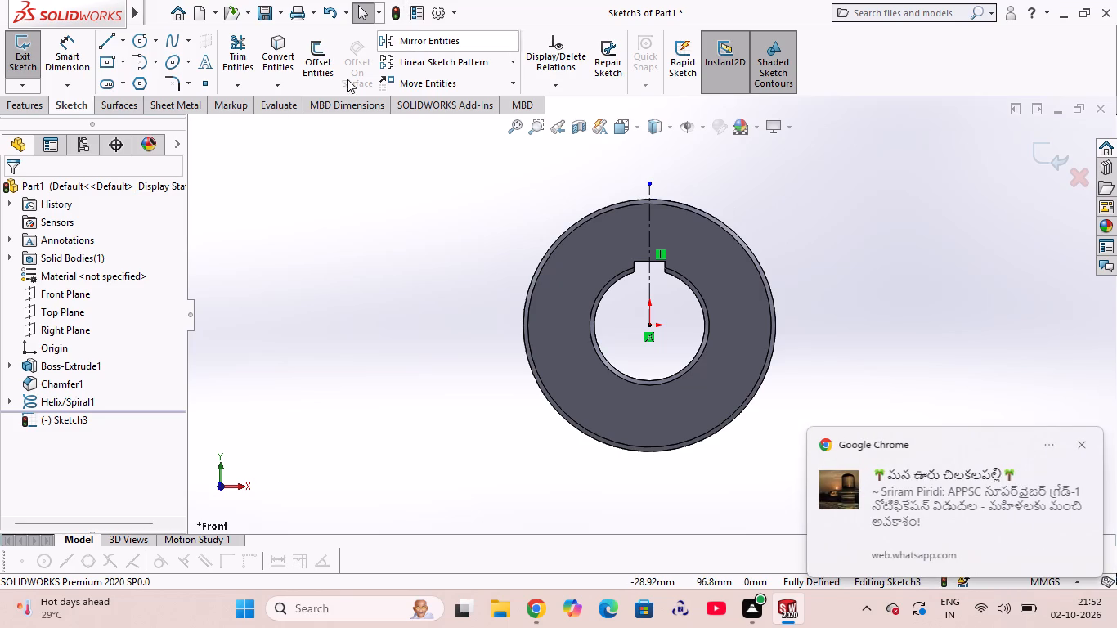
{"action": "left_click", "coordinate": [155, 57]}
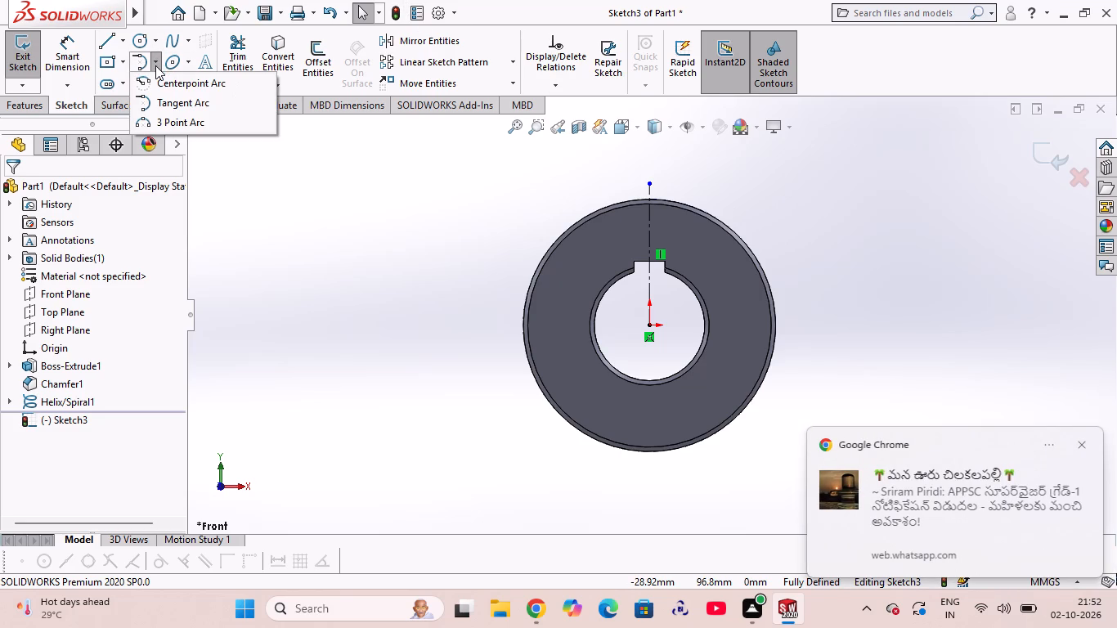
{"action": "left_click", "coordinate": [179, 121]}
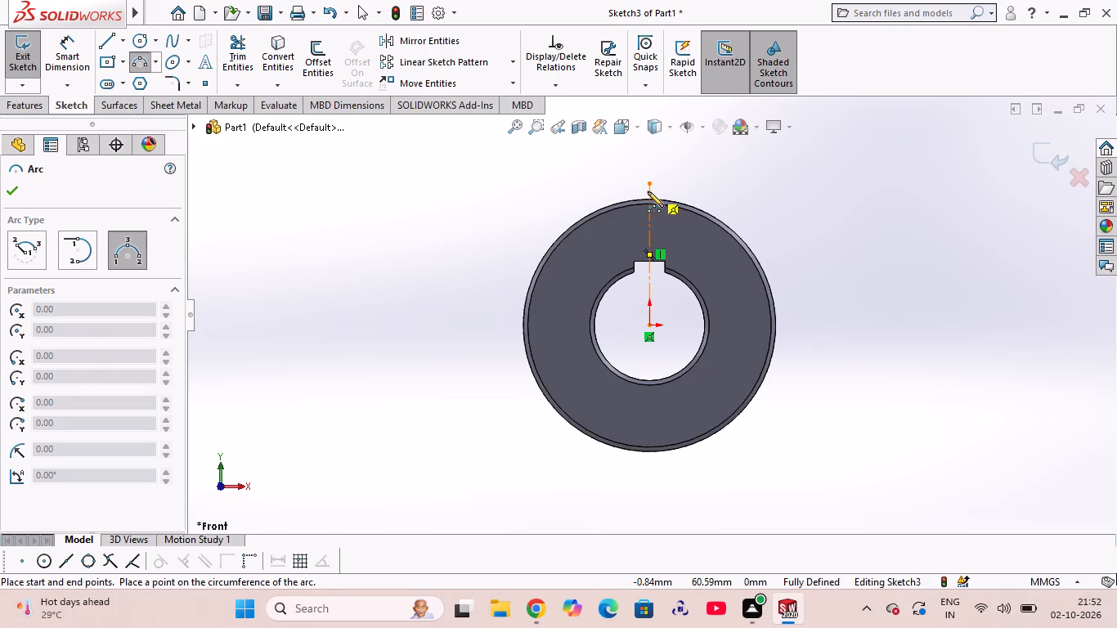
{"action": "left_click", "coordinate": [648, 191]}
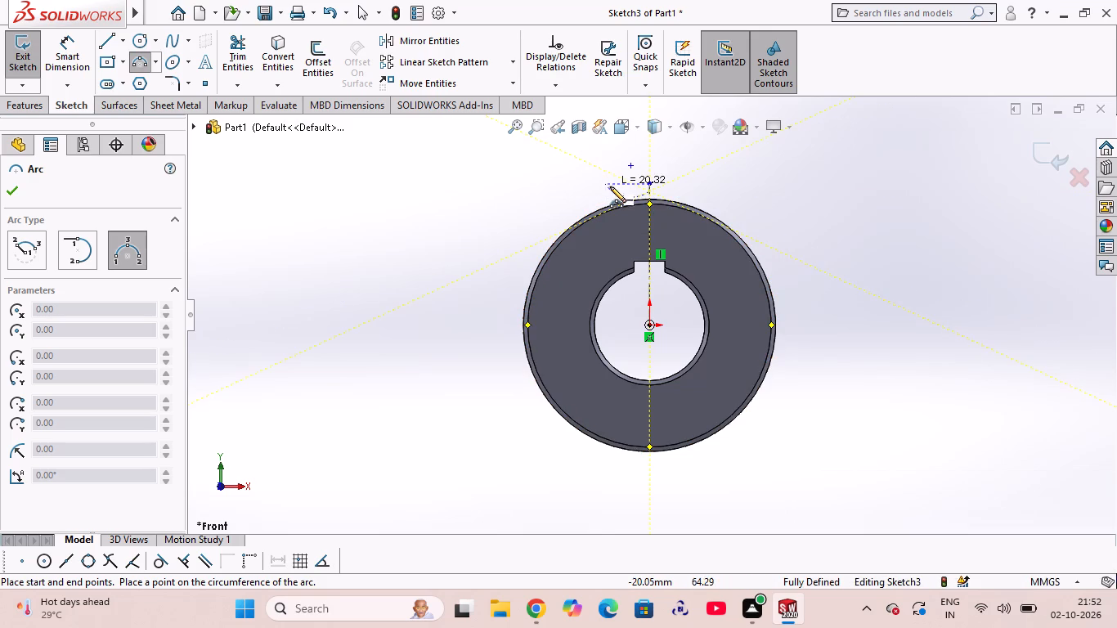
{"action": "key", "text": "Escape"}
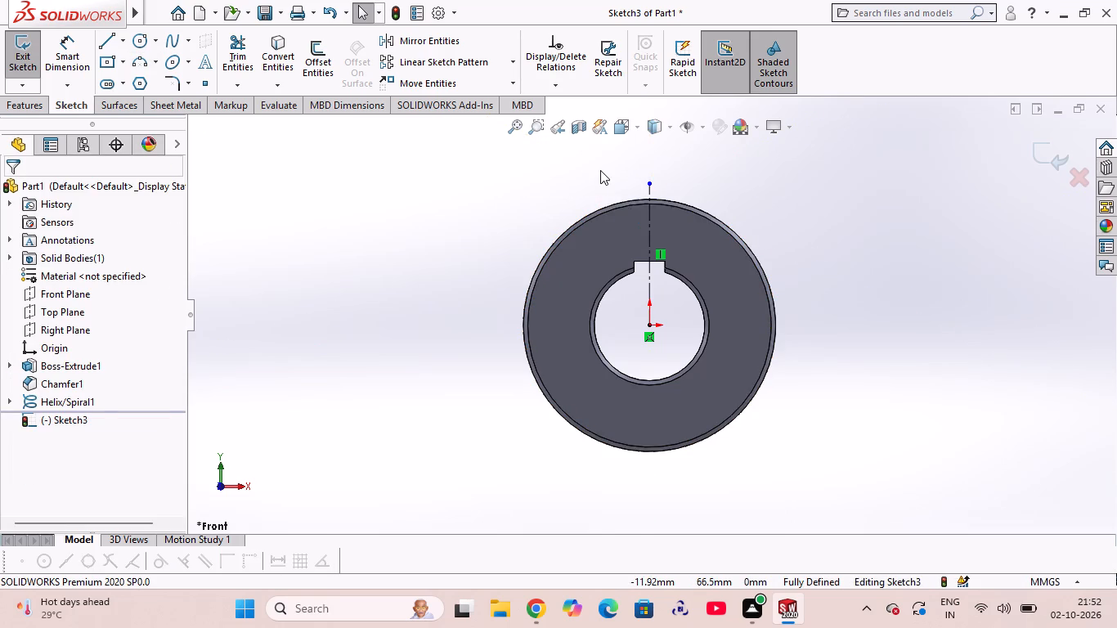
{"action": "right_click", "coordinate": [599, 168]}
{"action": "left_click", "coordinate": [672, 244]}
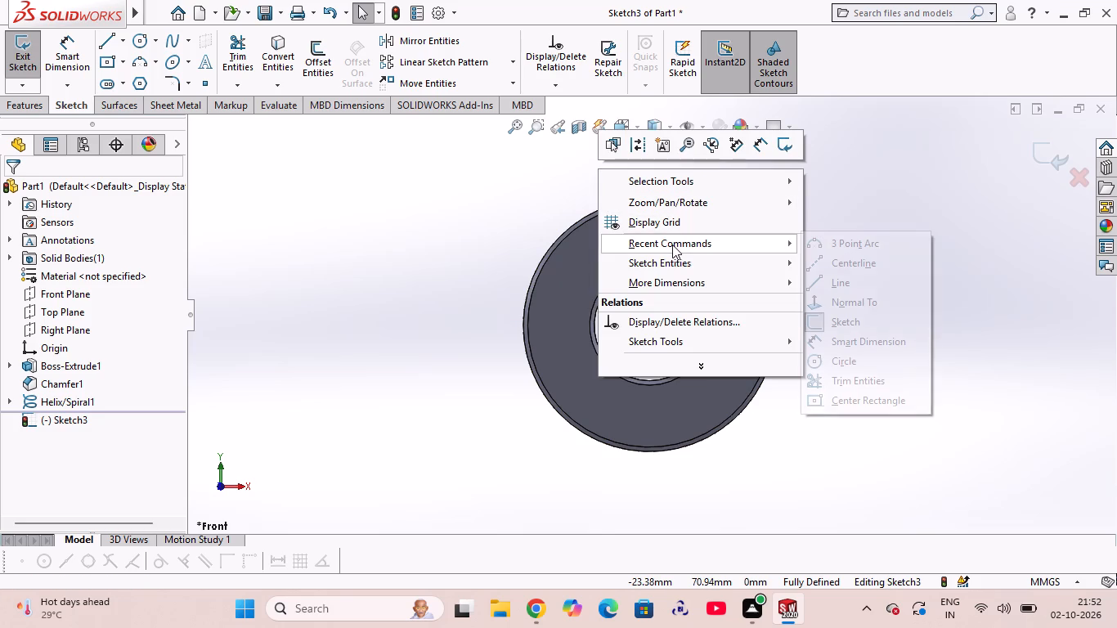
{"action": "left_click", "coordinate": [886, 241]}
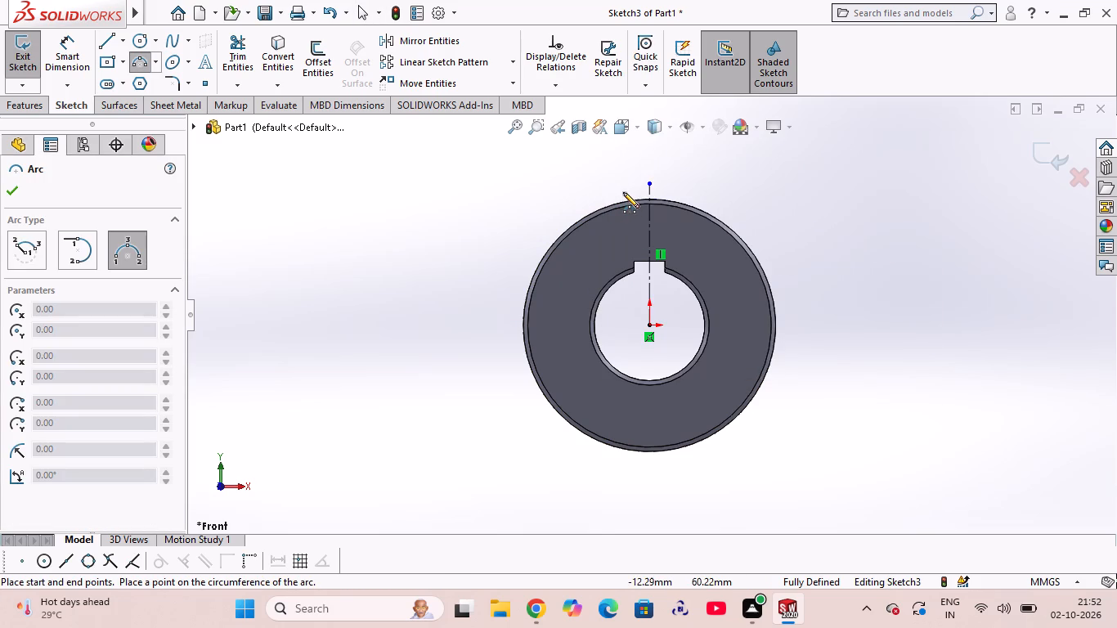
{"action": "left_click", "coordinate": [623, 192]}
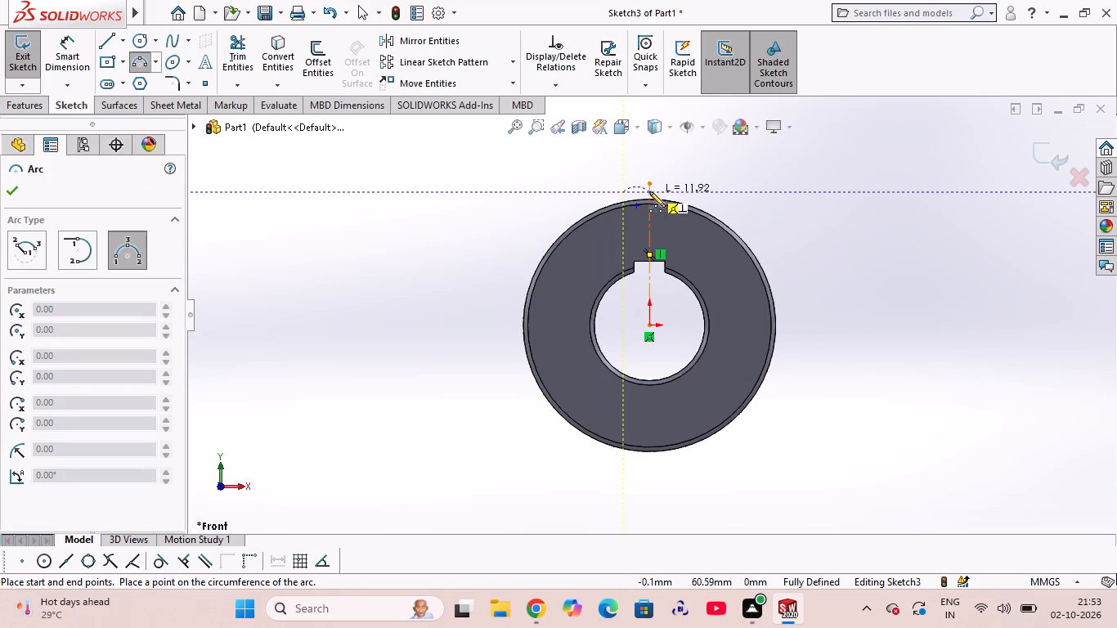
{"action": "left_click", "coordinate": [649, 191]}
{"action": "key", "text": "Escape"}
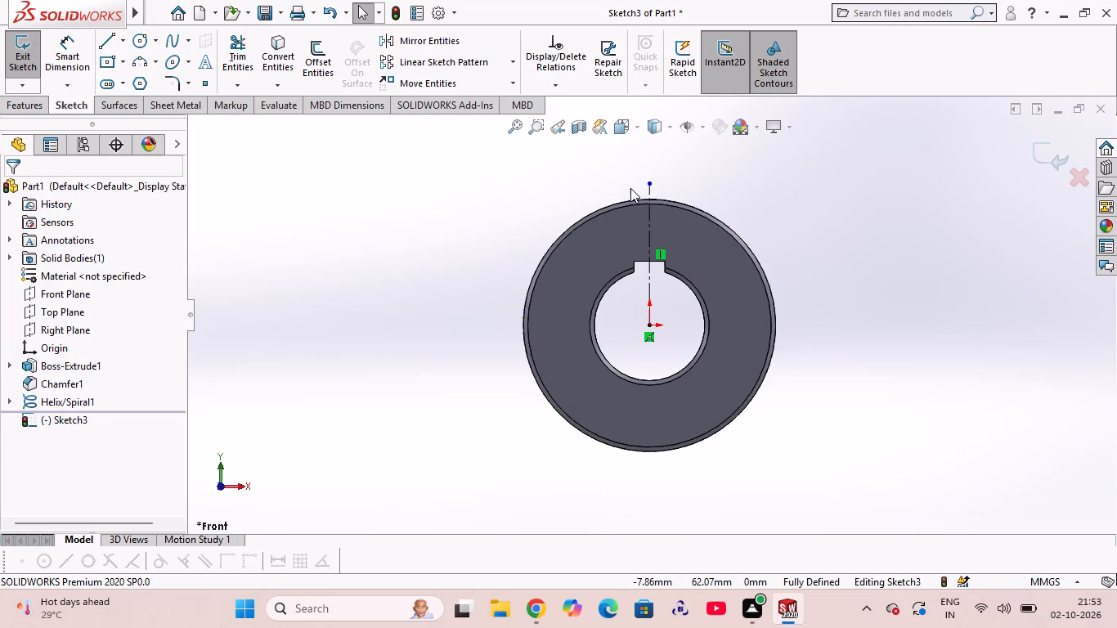
Sketch a three-point arc about 10 mm across with about 7 mm radius, ending on the centerline just above the hub's outer edge.
{"action": "right_click", "coordinate": [630, 188]}
{"action": "left_click", "coordinate": [707, 262]}
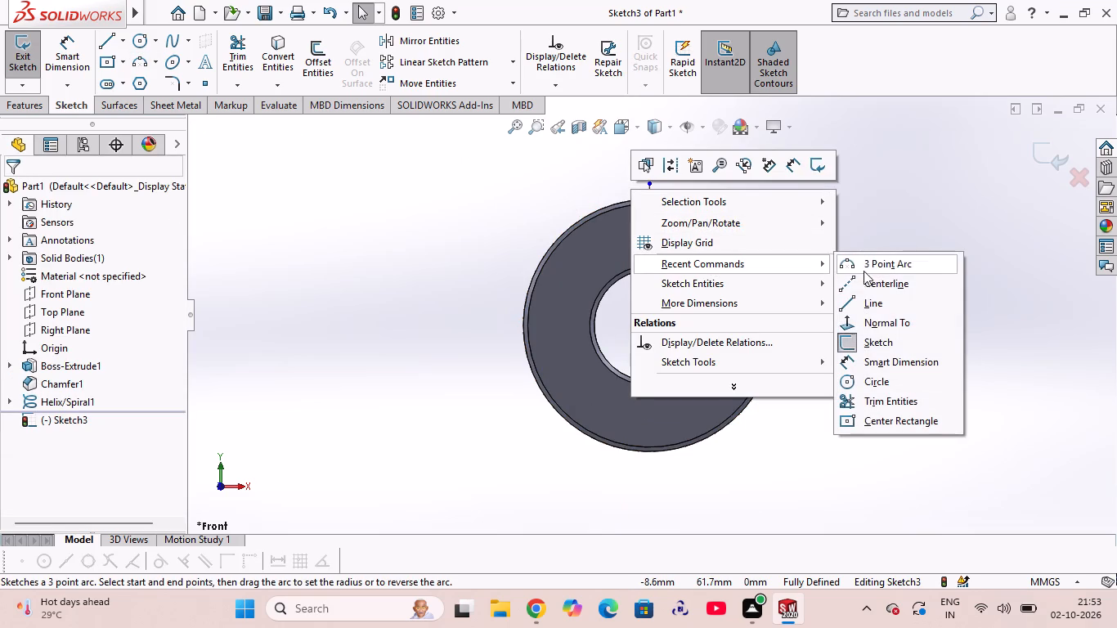
{"action": "left_click", "coordinate": [870, 271]}
{"action": "left_click", "coordinate": [627, 191]}
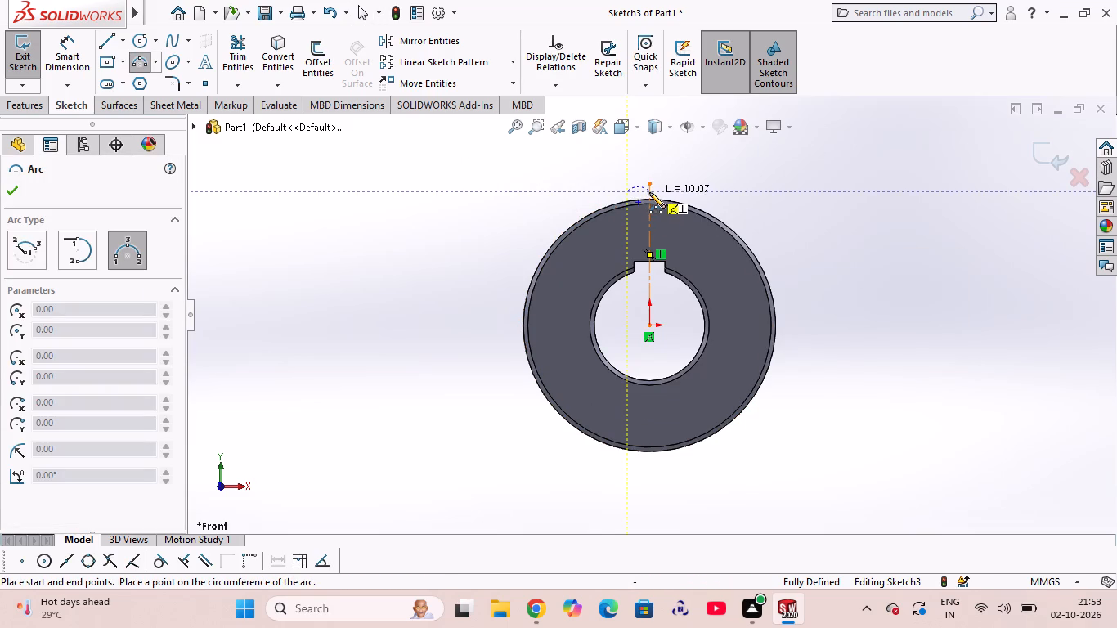
{"action": "left_click", "coordinate": [649, 192]}
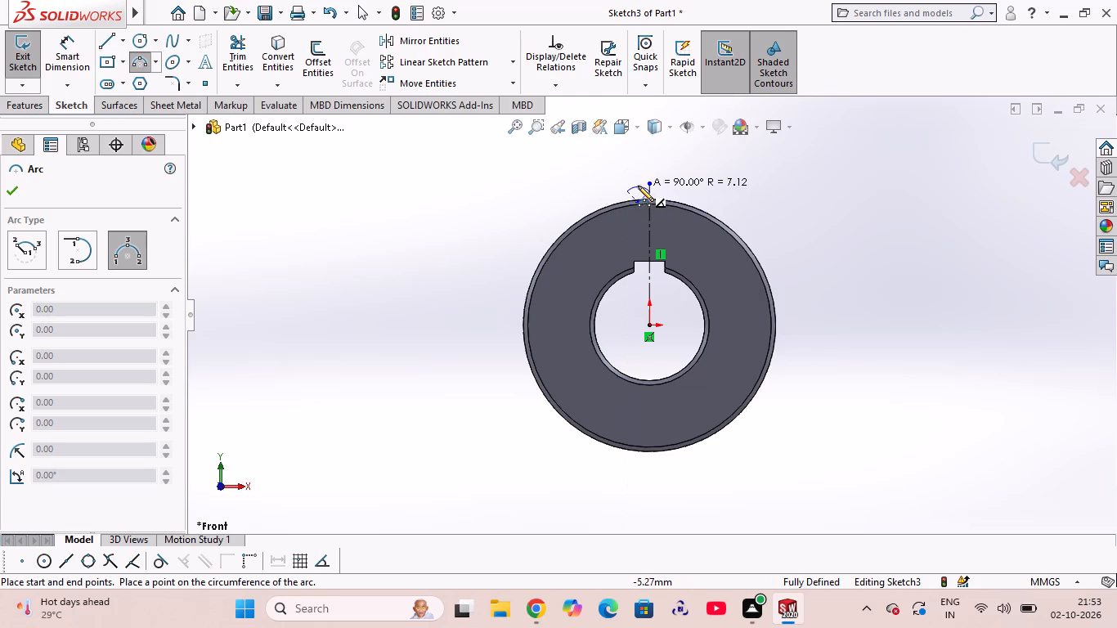
{"action": "left_click", "coordinate": [638, 186]}
{"action": "key", "text": "Escape"}
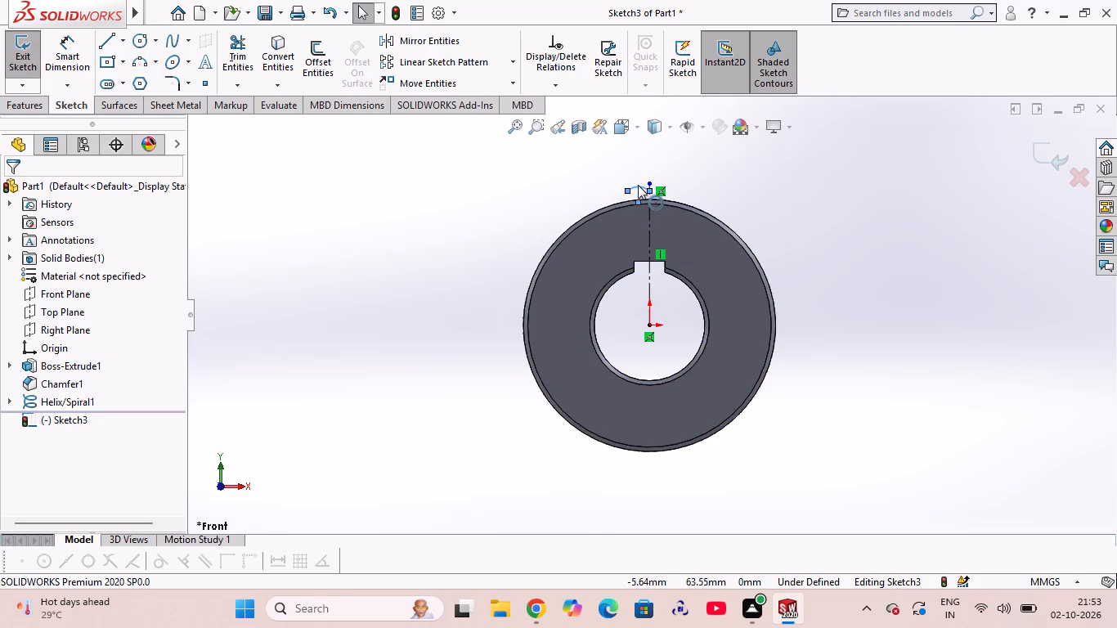
{"action": "left_click", "coordinate": [638, 185]}
{"action": "key", "text": "Escape"}
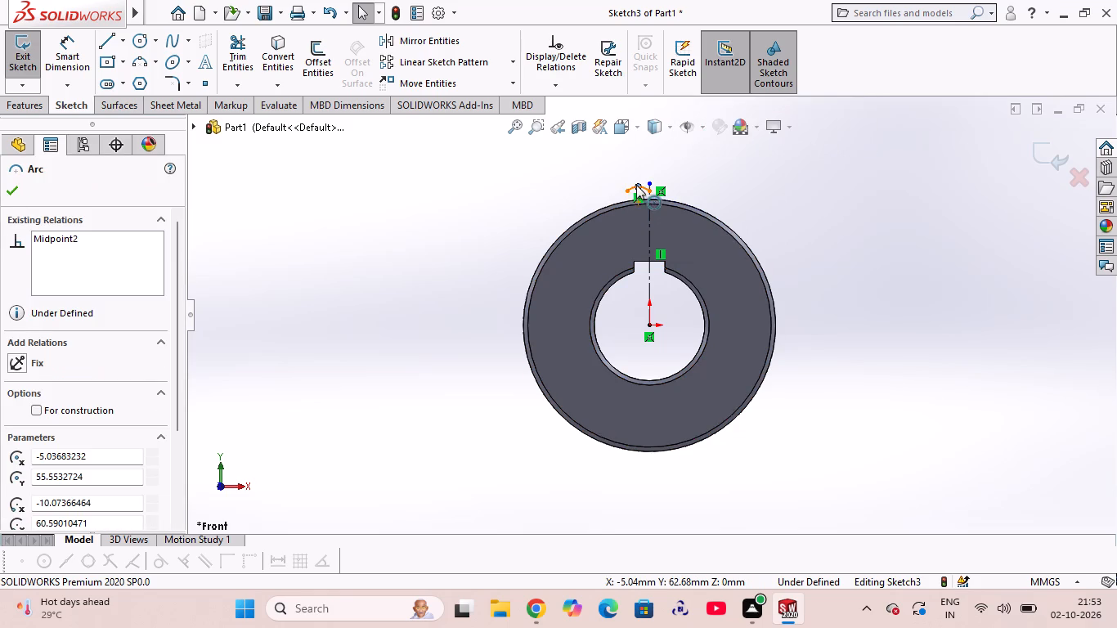
{"action": "key", "text": "Escape"}
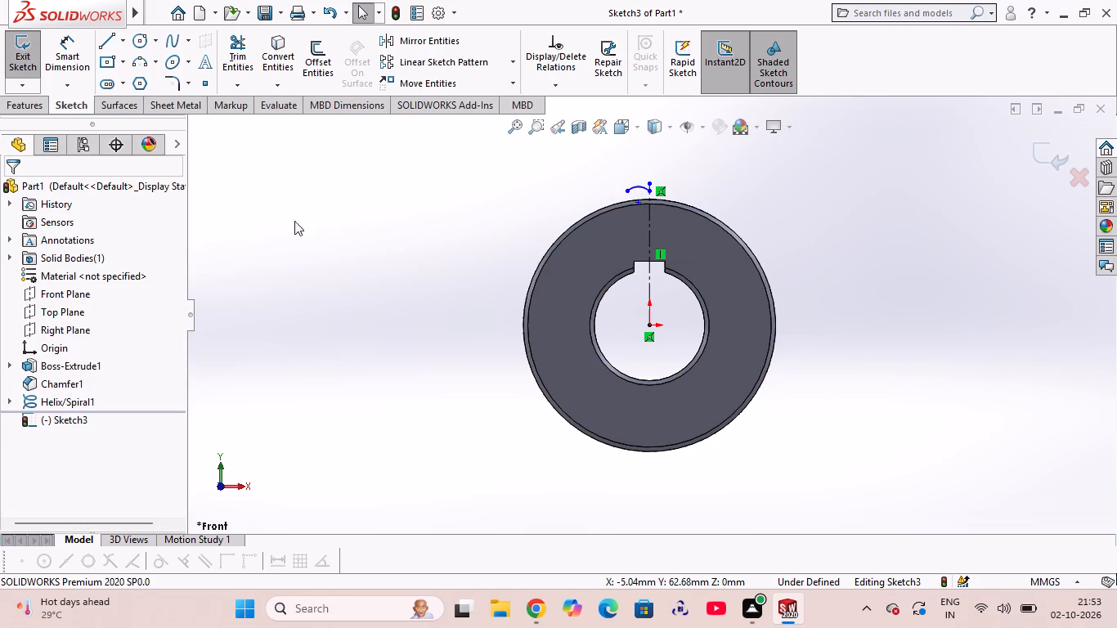
Make the new arc concentric with the hub's outer circular edge.
{"action": "left_click", "coordinate": [605, 206]}
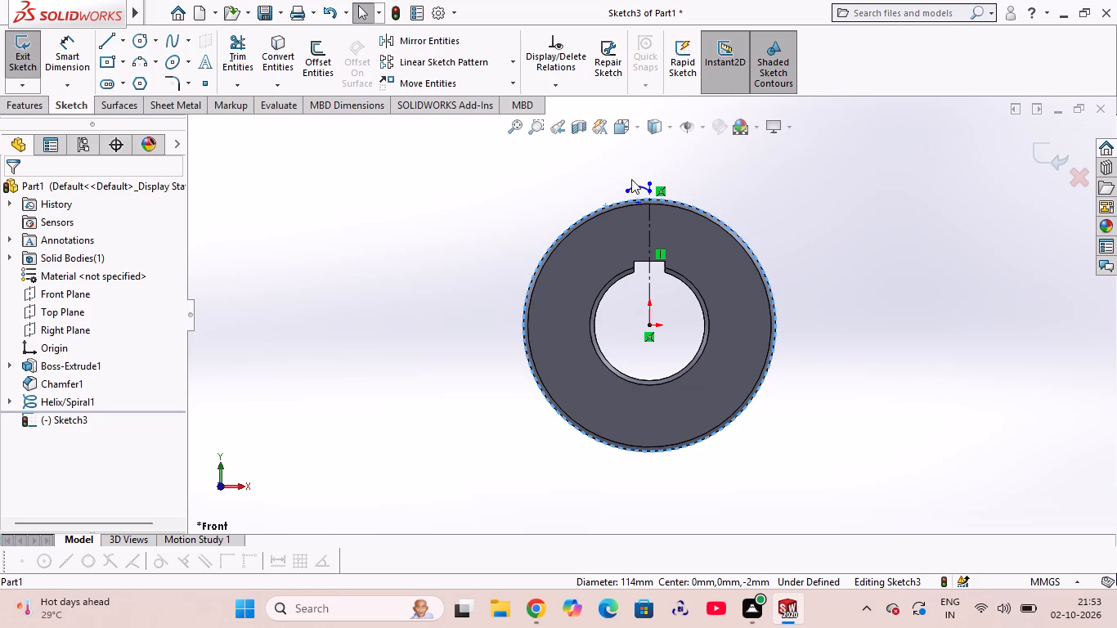
{"action": "left_click", "coordinate": [635, 185], "text": "ctrl"}
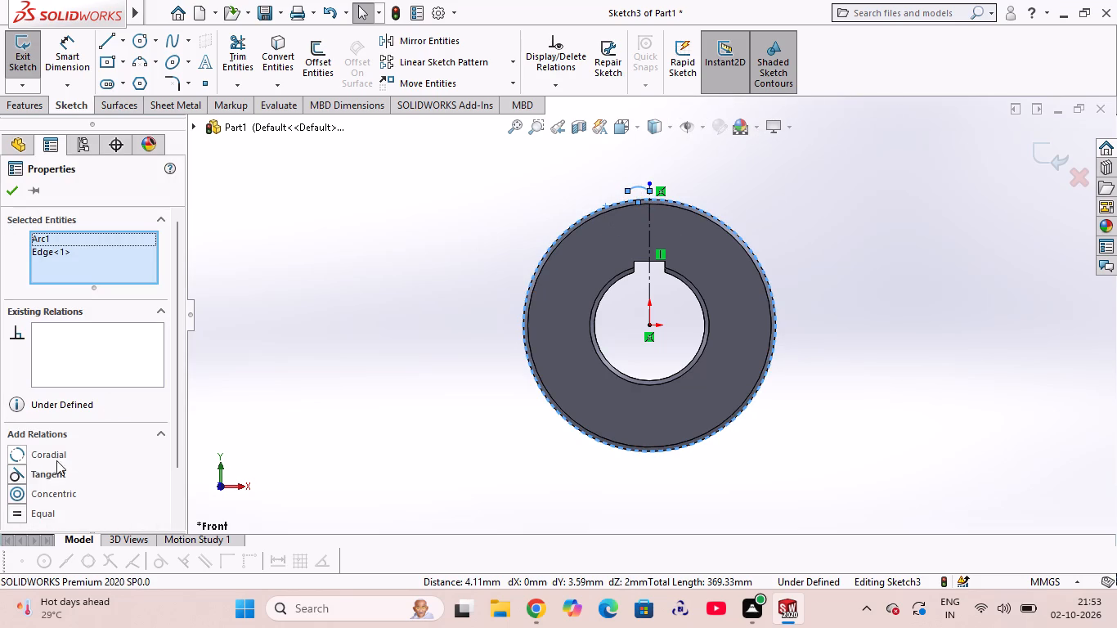
{"action": "left_click", "coordinate": [51, 495]}
{"action": "left_click", "coordinate": [16, 192]}
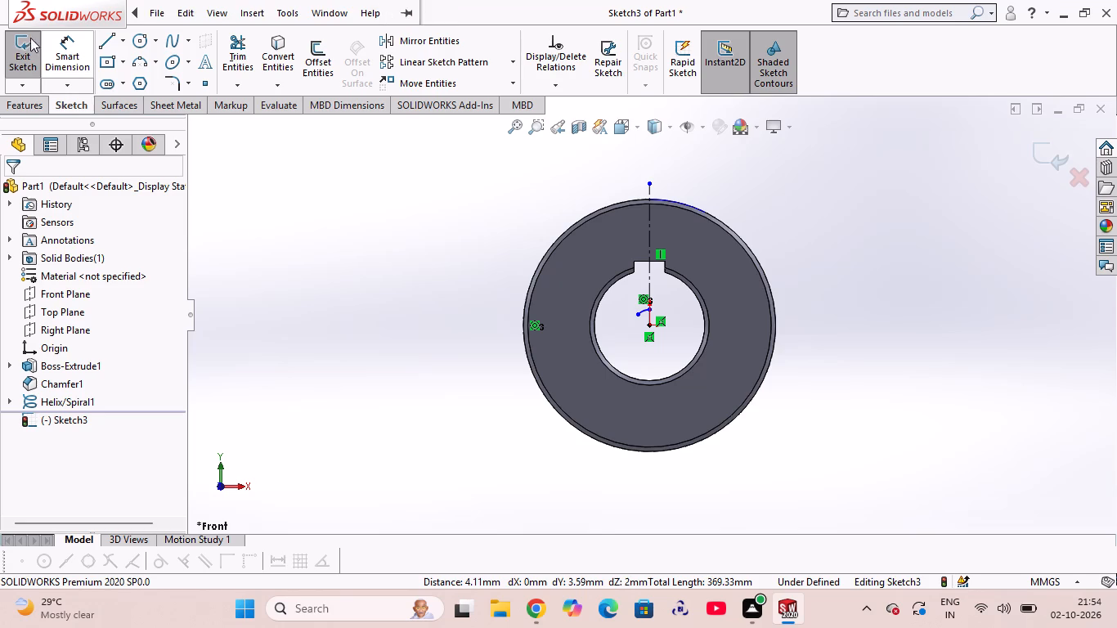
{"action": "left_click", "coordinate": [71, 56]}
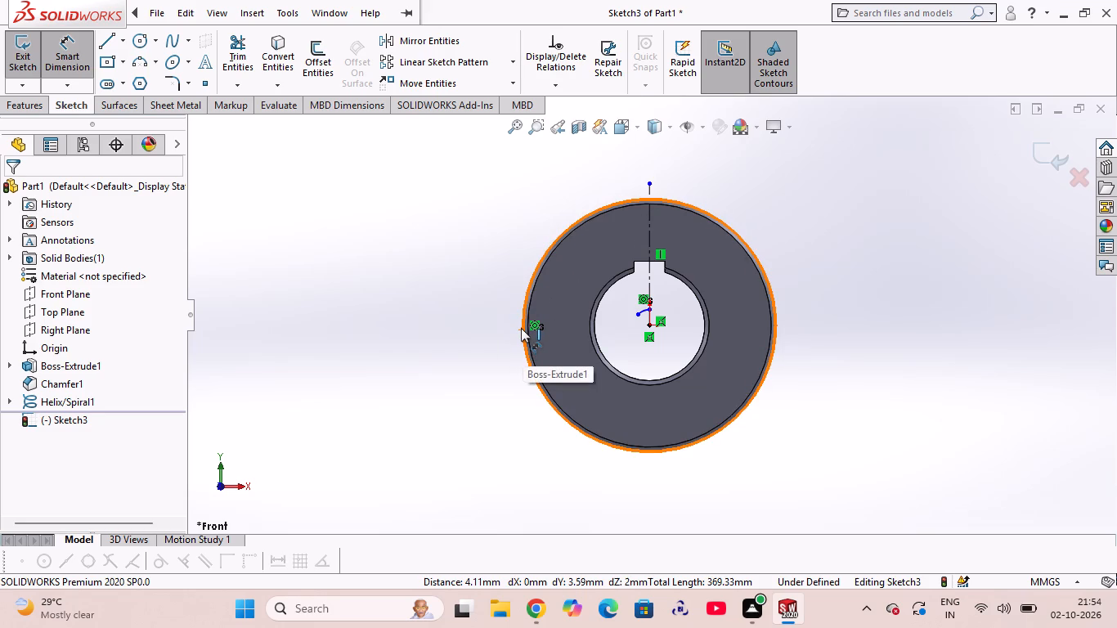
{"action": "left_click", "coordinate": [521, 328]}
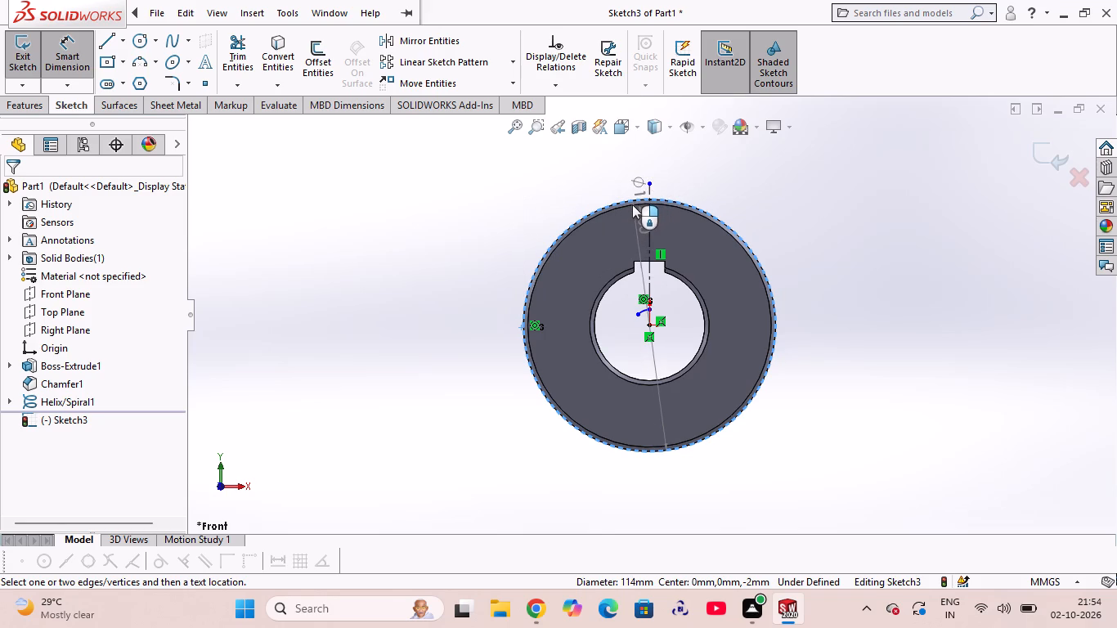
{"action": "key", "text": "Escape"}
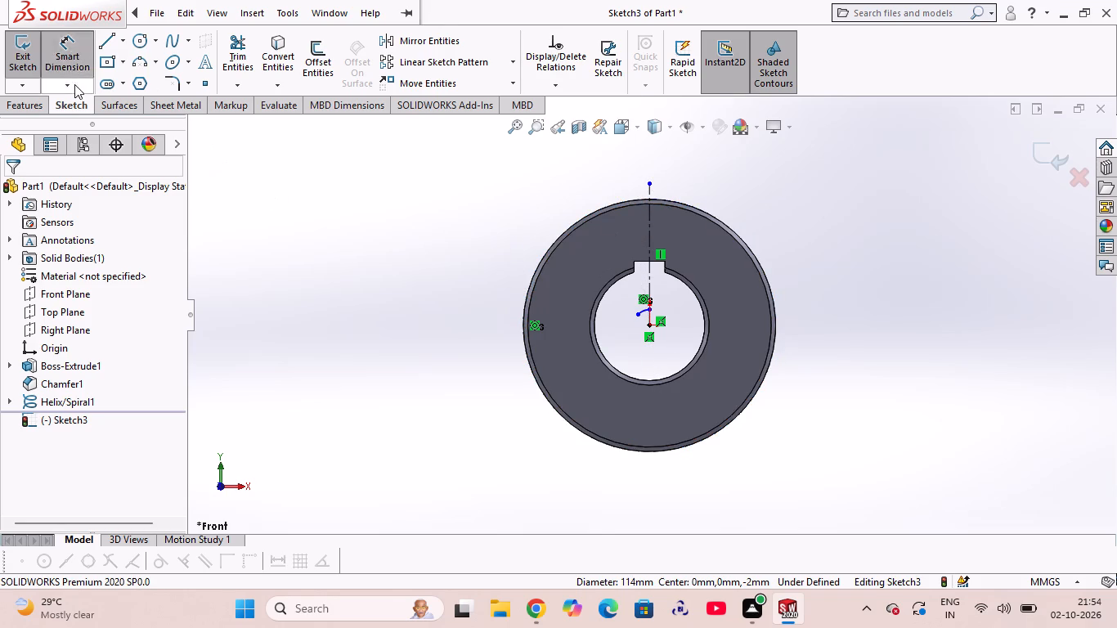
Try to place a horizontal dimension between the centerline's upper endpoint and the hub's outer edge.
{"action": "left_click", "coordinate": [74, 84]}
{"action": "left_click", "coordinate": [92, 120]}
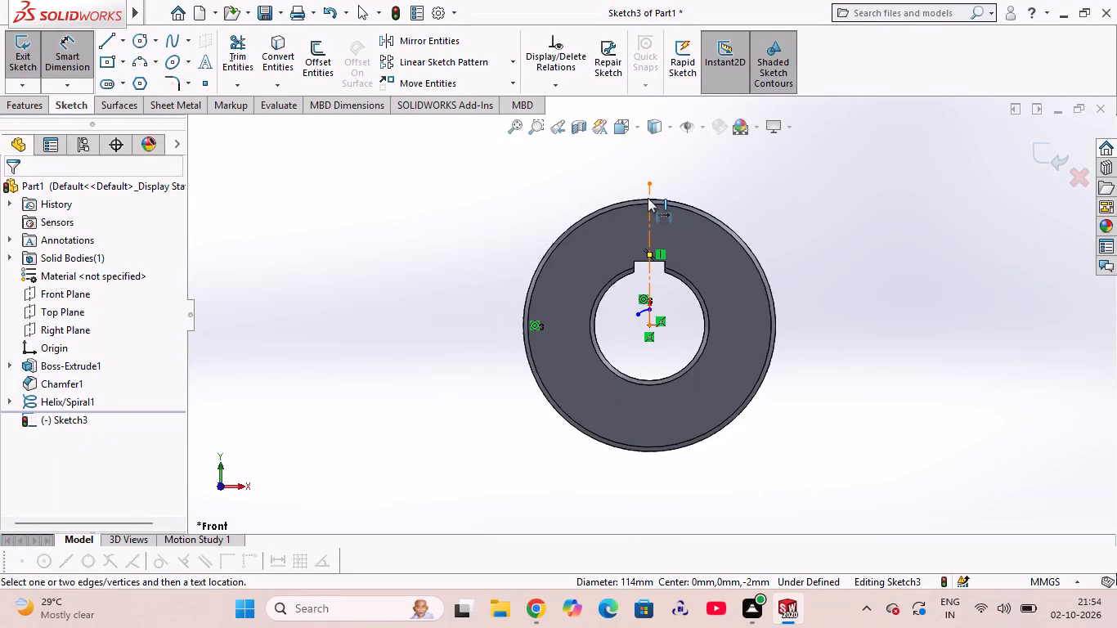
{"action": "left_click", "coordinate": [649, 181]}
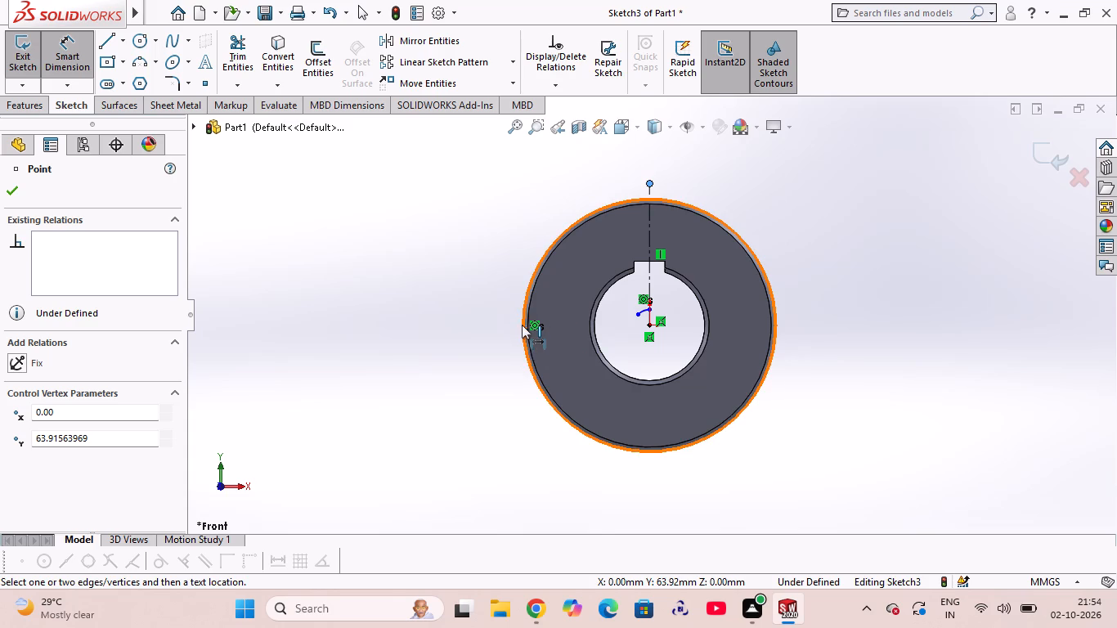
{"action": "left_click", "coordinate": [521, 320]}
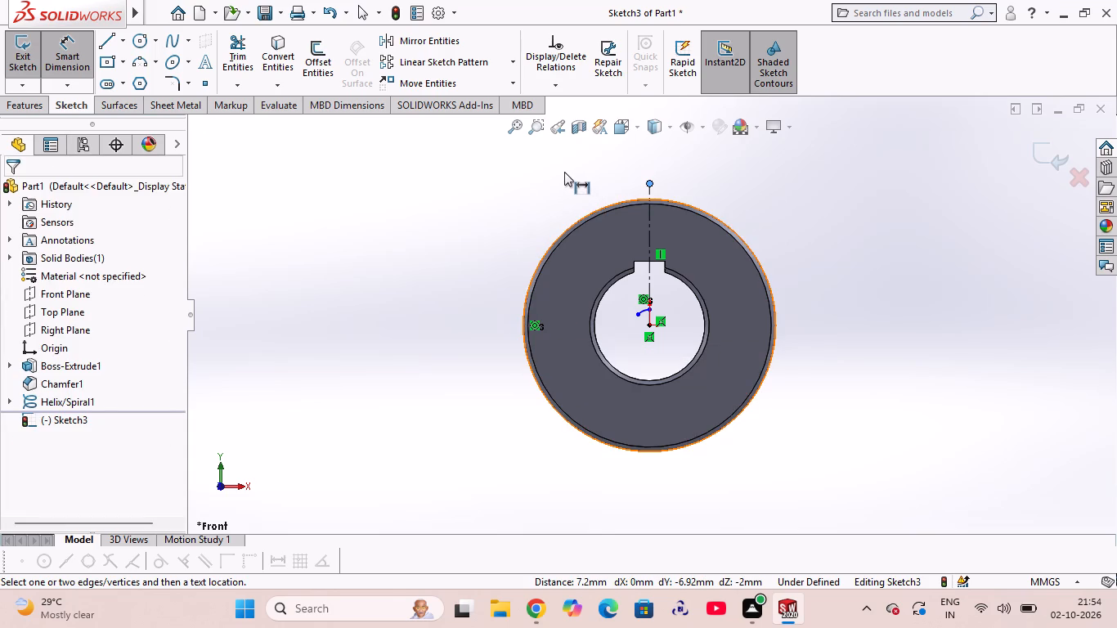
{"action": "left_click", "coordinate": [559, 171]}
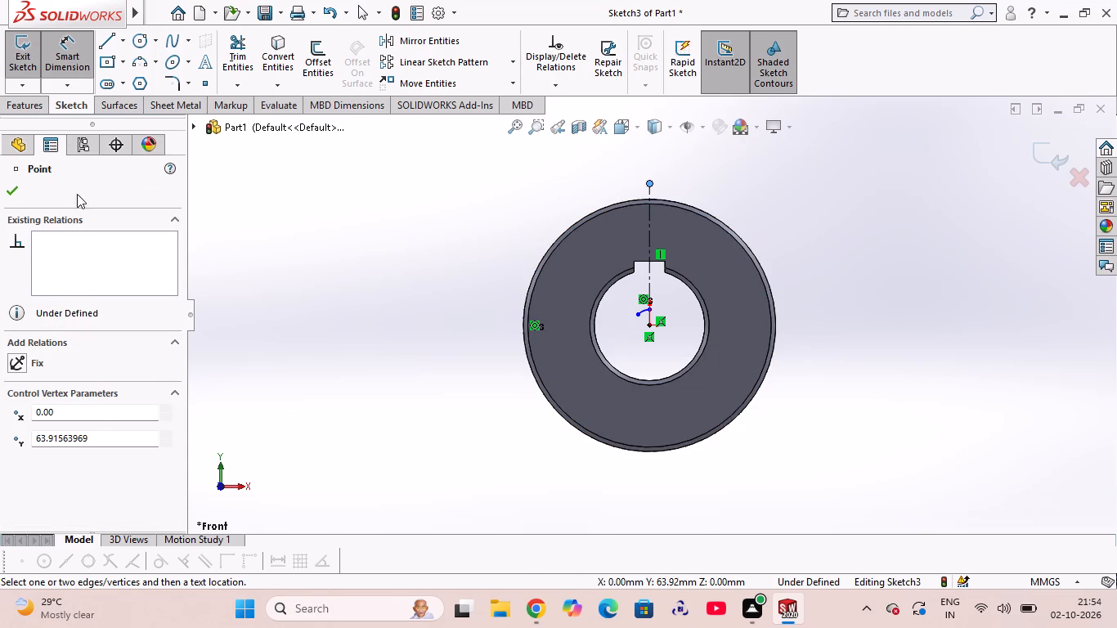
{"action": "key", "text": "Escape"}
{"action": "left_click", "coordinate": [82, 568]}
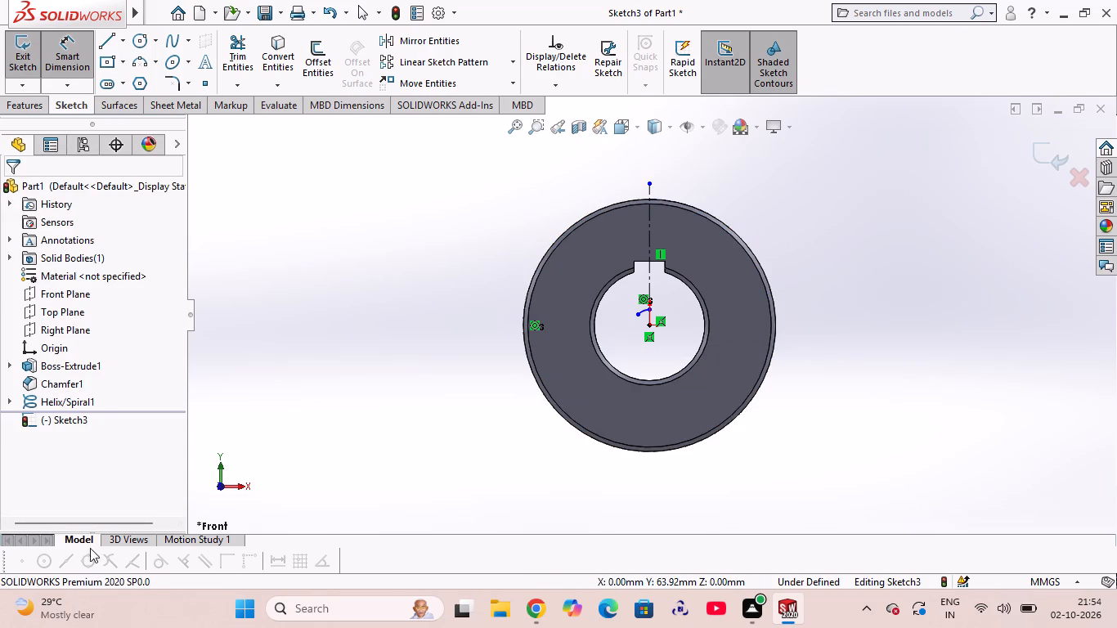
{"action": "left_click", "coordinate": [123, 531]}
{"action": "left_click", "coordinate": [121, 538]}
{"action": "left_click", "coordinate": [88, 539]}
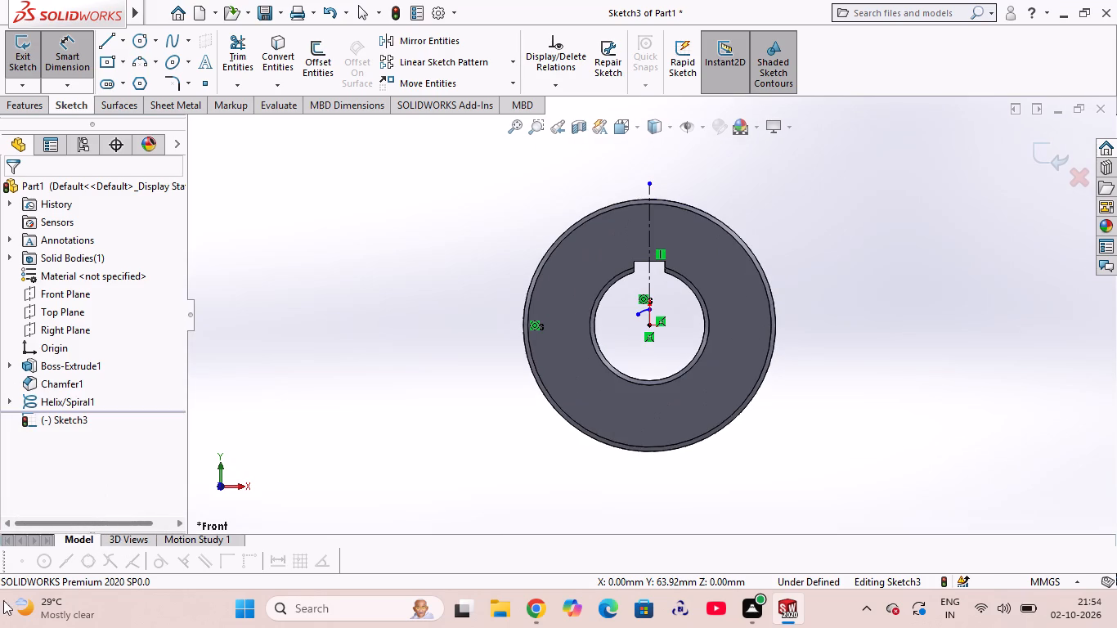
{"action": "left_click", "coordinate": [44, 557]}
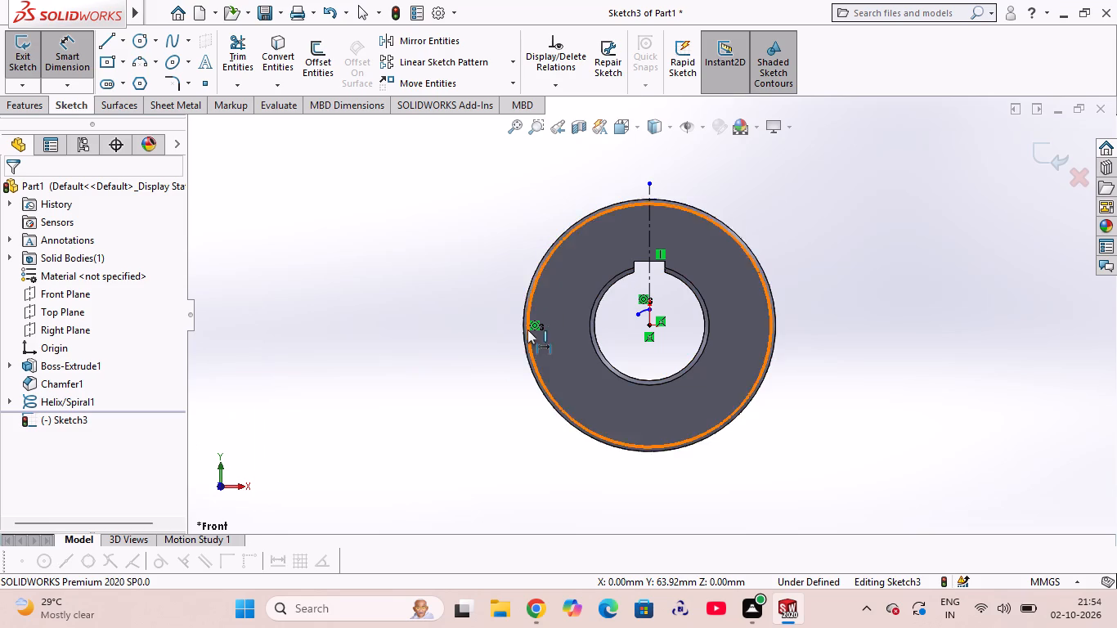
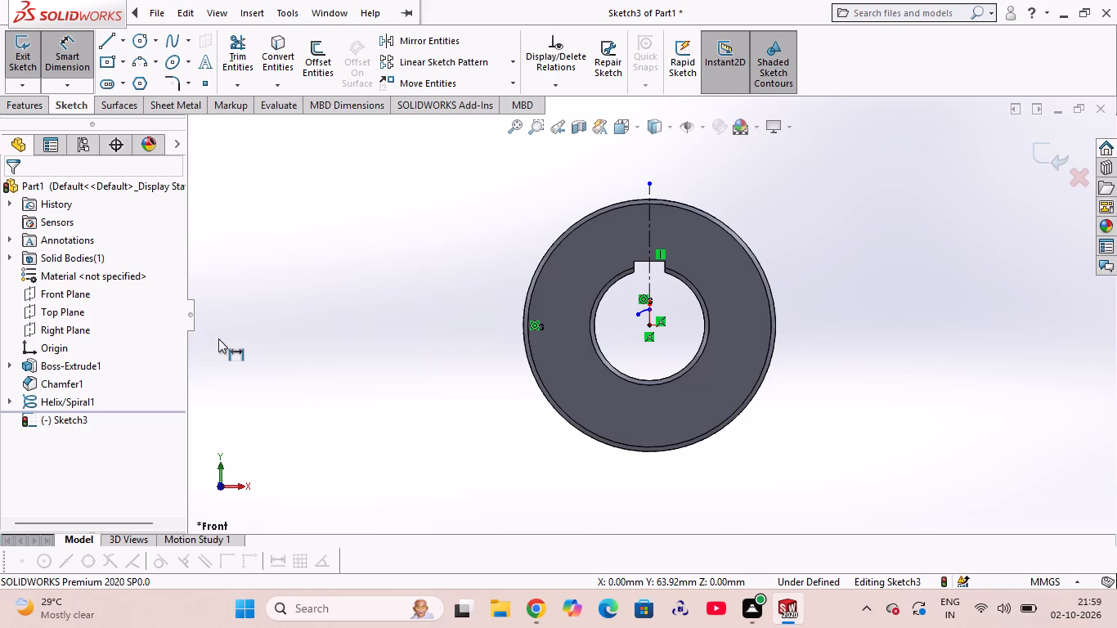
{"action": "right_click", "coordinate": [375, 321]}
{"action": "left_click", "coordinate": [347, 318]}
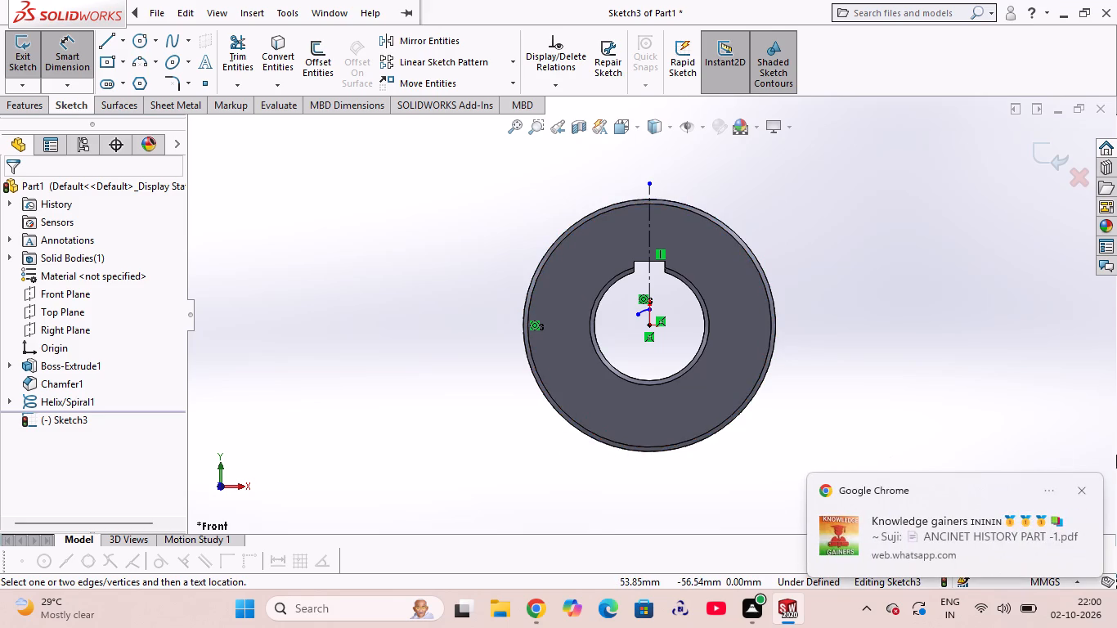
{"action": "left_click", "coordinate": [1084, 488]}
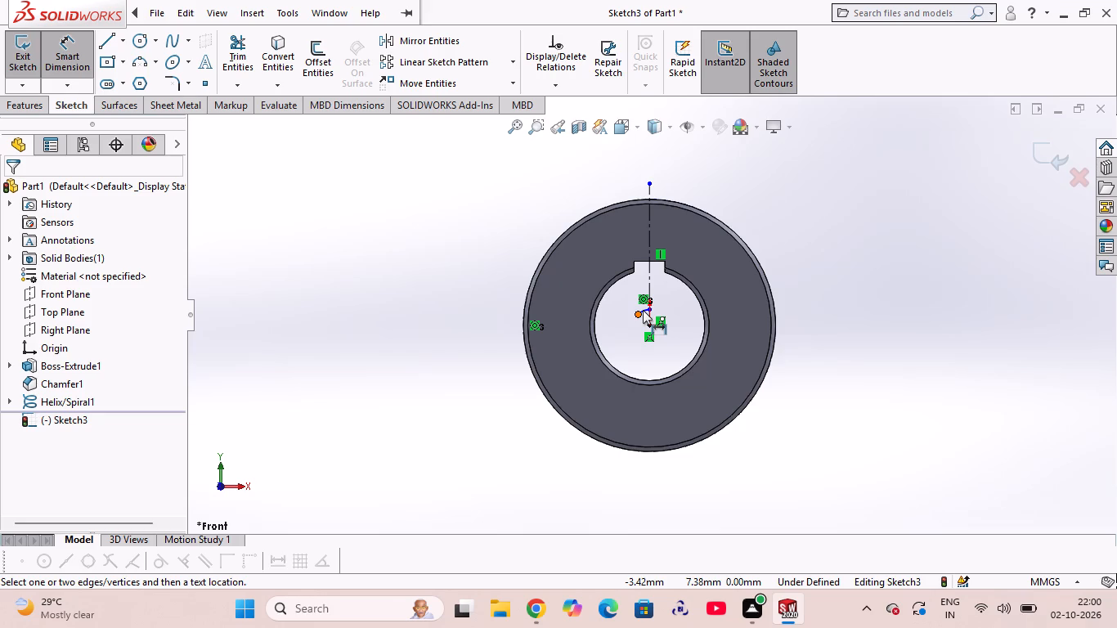
Delete the vertical centerline and the small arc from the current sketch.
{"action": "left_click", "coordinate": [649, 235]}
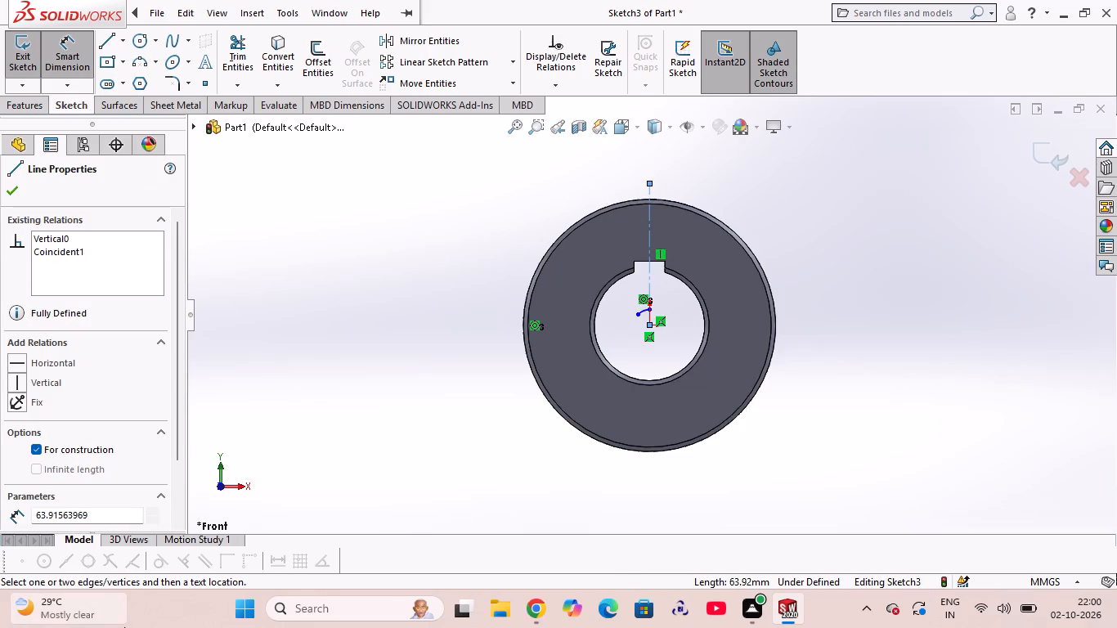
{"action": "key", "text": "Delete"}
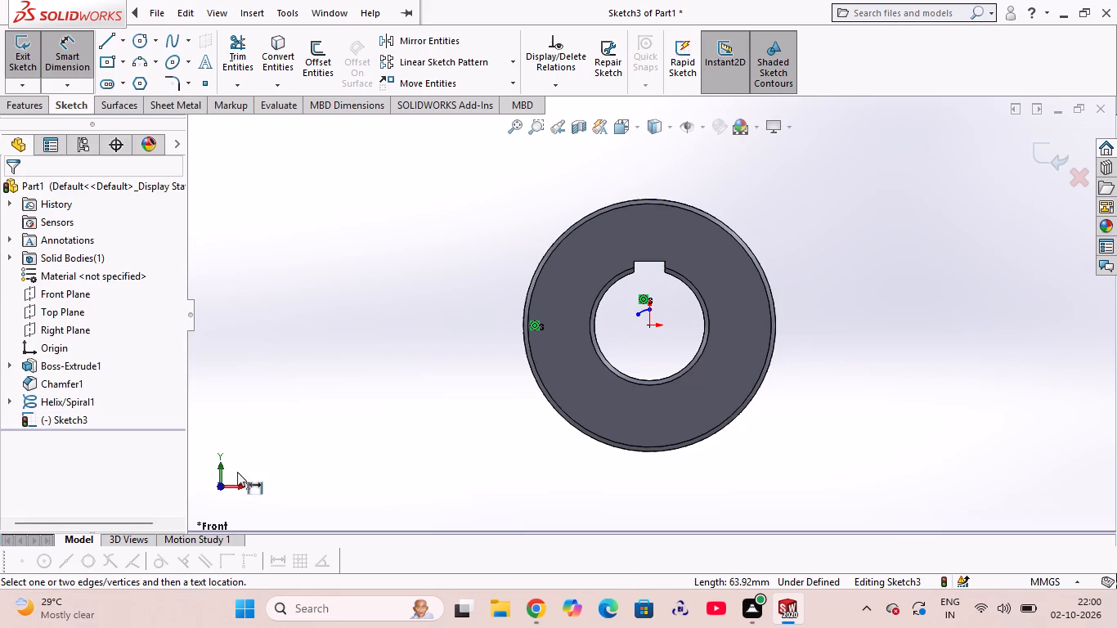
{"action": "left_click", "coordinate": [644, 311]}
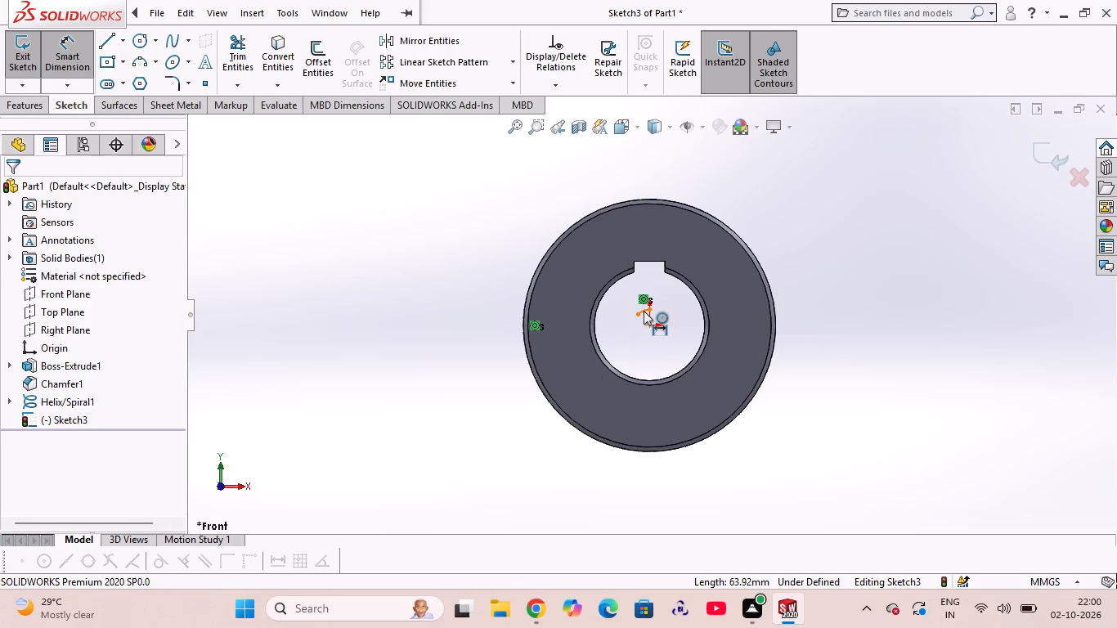
{"action": "key", "text": "Delete"}
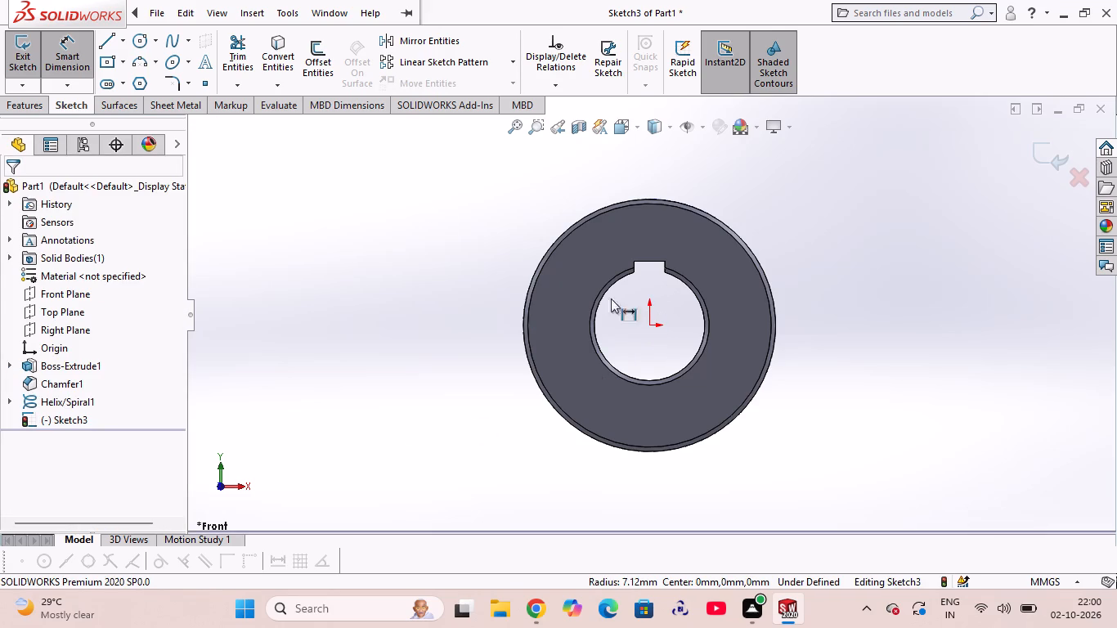
Draw a vertical centerline about 111 mm long upward from the origin, extending past the hub's outer edge.
{"action": "left_click", "coordinate": [101, 45]}
{"action": "left_click", "coordinate": [124, 37]}
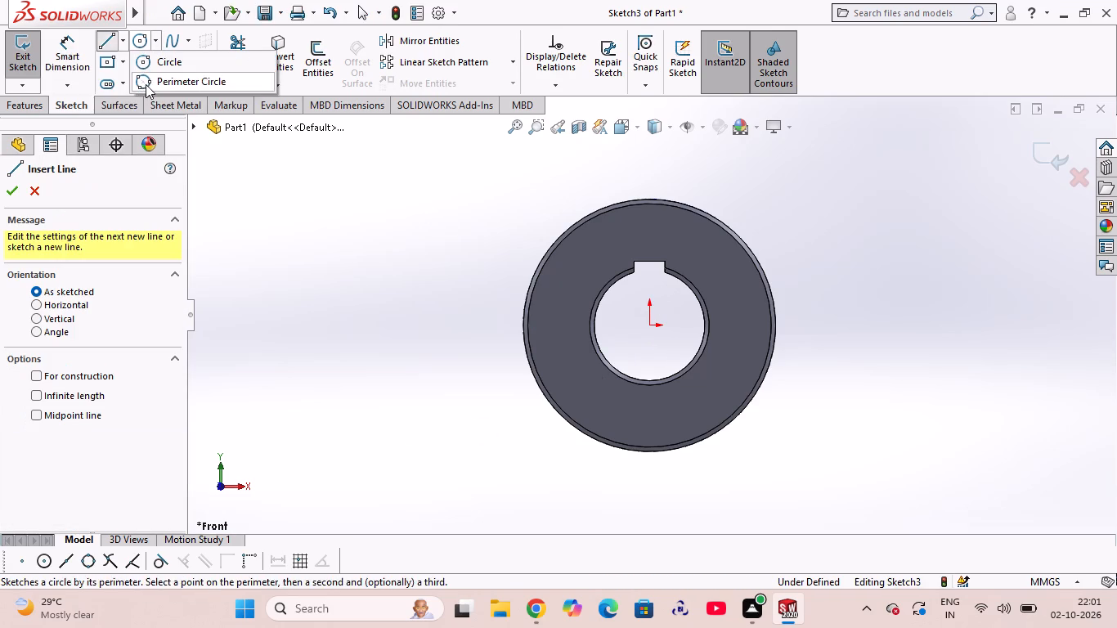
{"action": "left_click", "coordinate": [132, 75]}
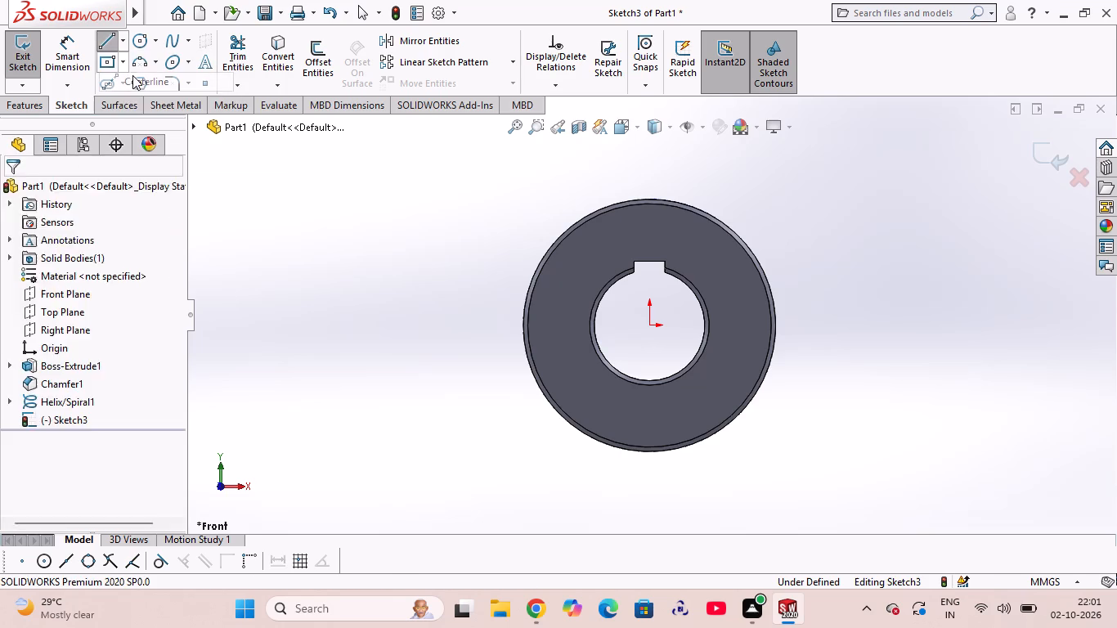
{"action": "scroll", "coordinate": [610, 485], "scroll_direction": "down", "scroll_amount": 1}
{"action": "scroll", "coordinate": [618, 445], "scroll_direction": "up", "scroll_amount": 4}
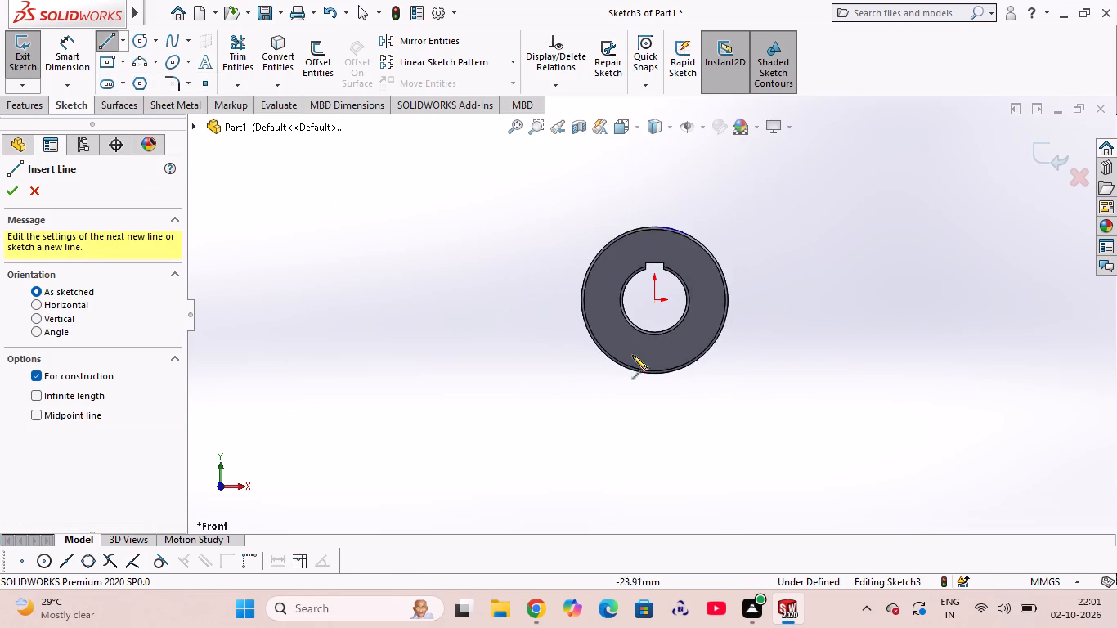
{"action": "scroll", "coordinate": [663, 164], "scroll_direction": "down", "scroll_amount": 2}
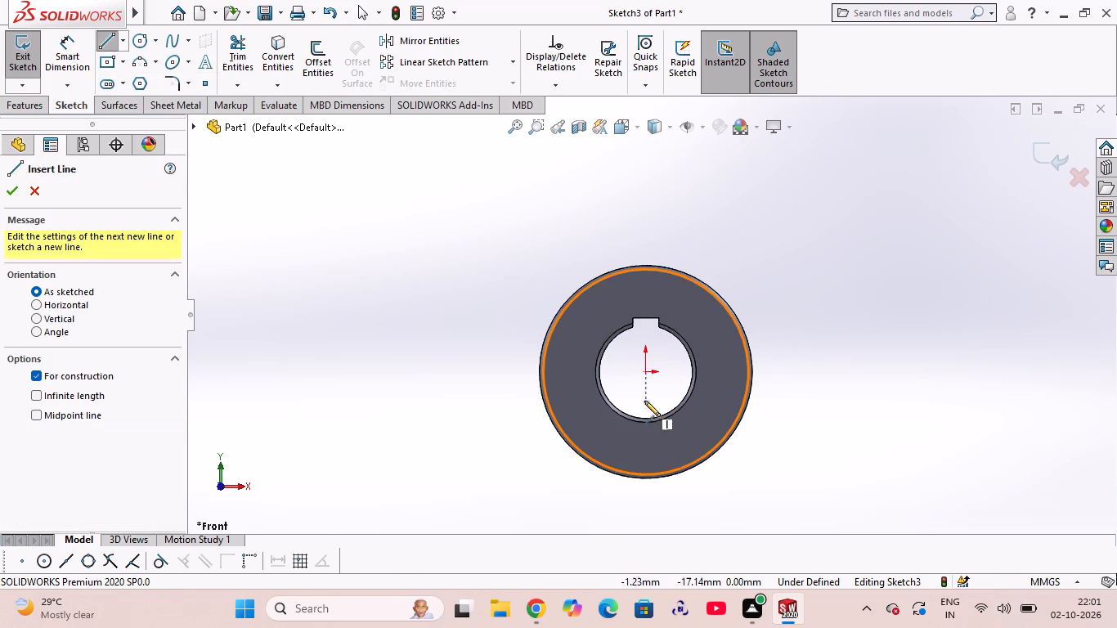
{"action": "left_click", "coordinate": [644, 371]}
{"action": "left_click", "coordinate": [645, 165]}
{"action": "right_click", "coordinate": [702, 186]}
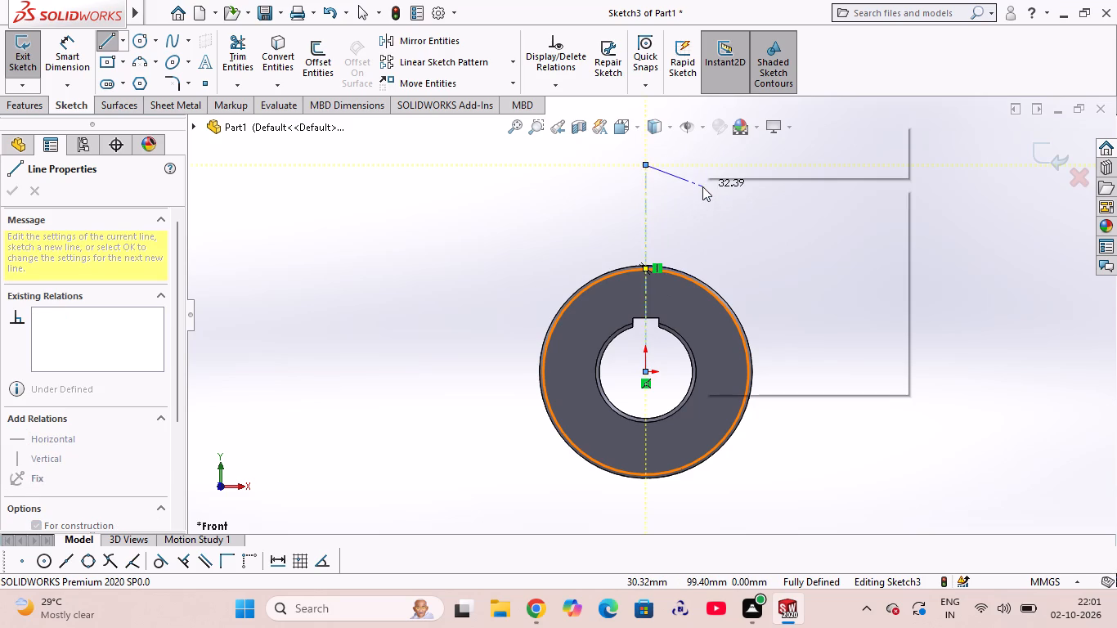
{"action": "key", "text": "Escape"}
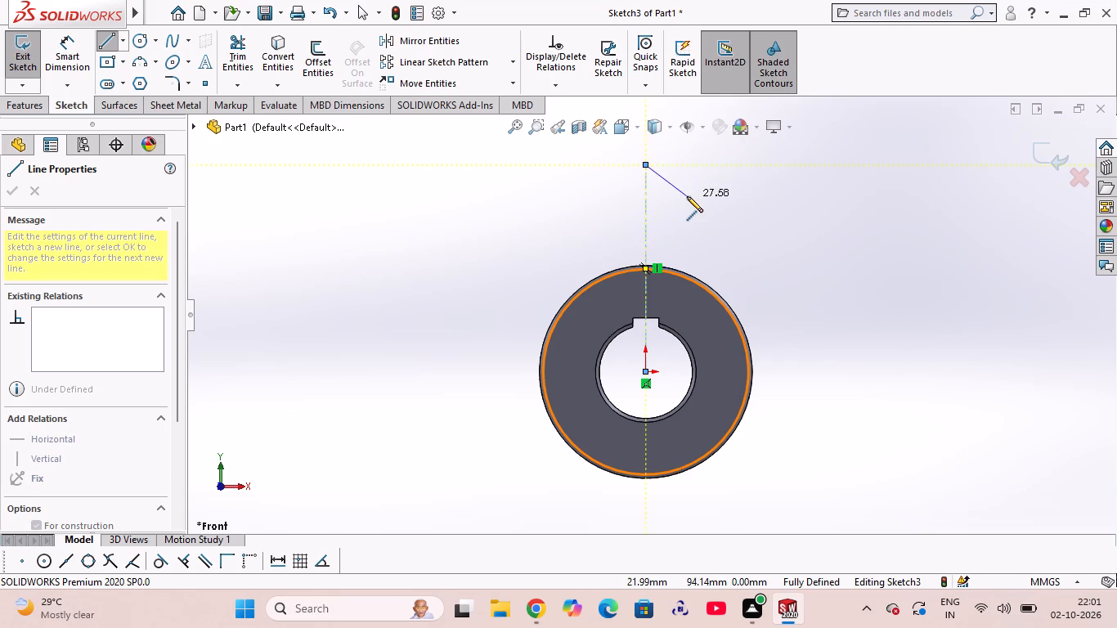
{"action": "key", "text": "Escape"}
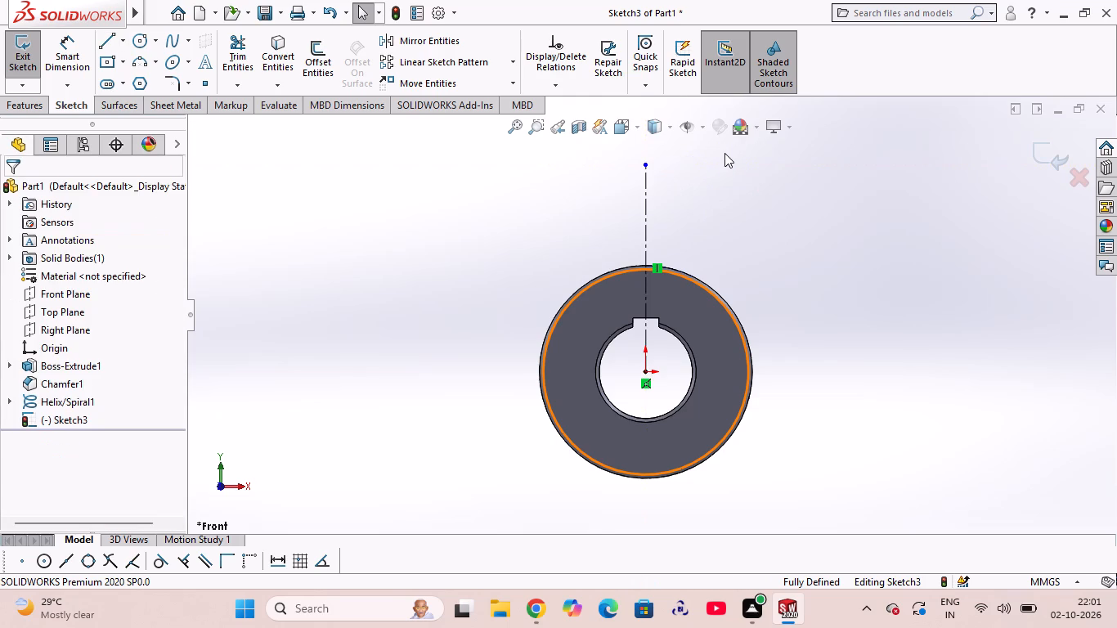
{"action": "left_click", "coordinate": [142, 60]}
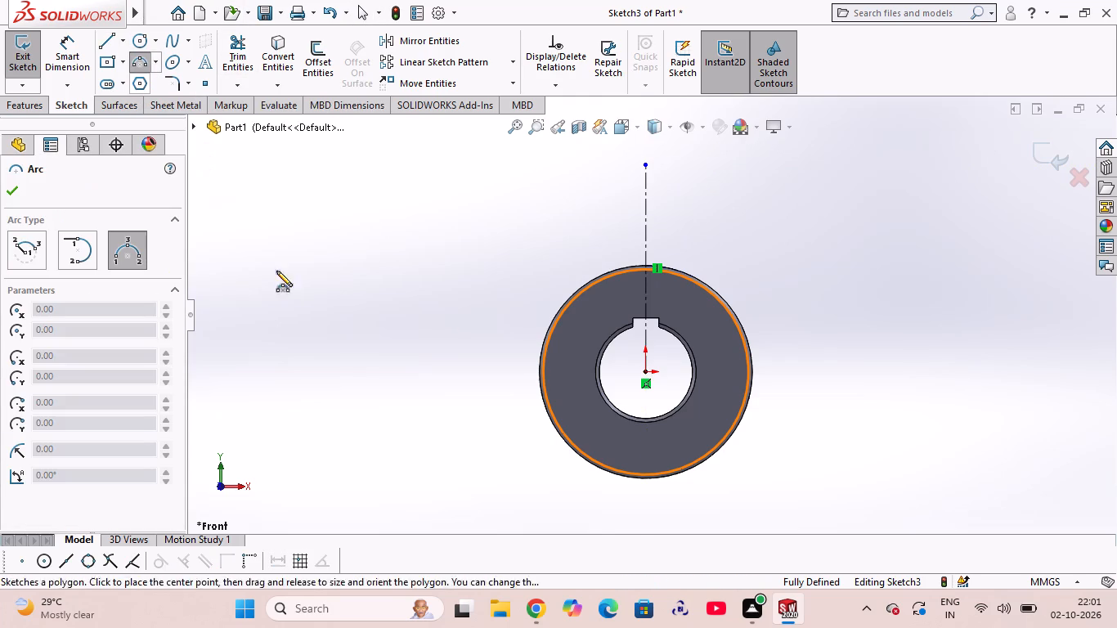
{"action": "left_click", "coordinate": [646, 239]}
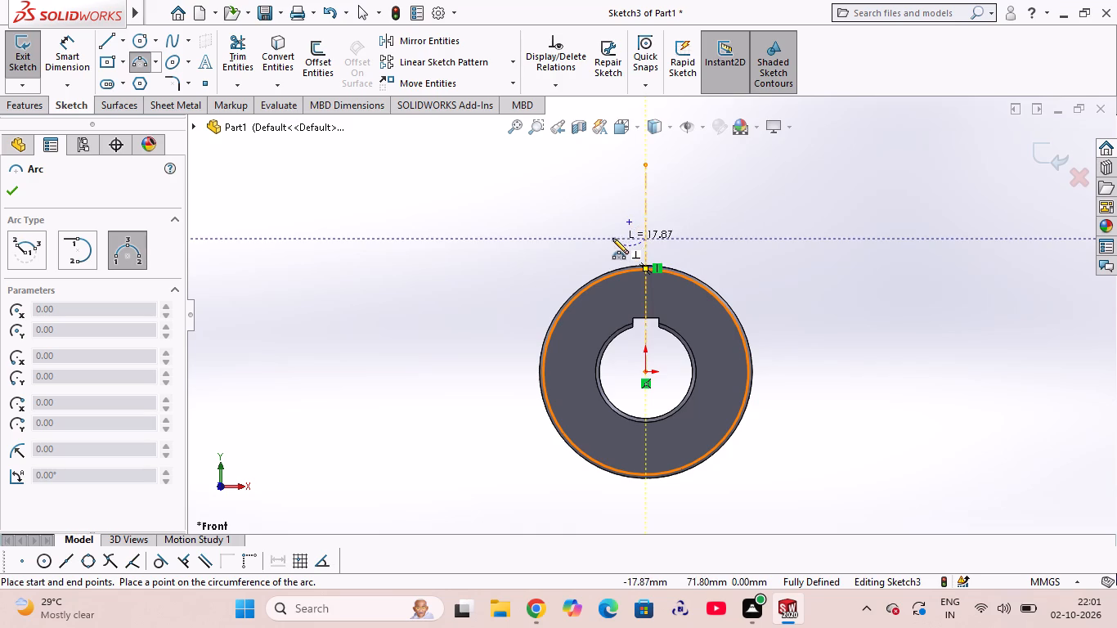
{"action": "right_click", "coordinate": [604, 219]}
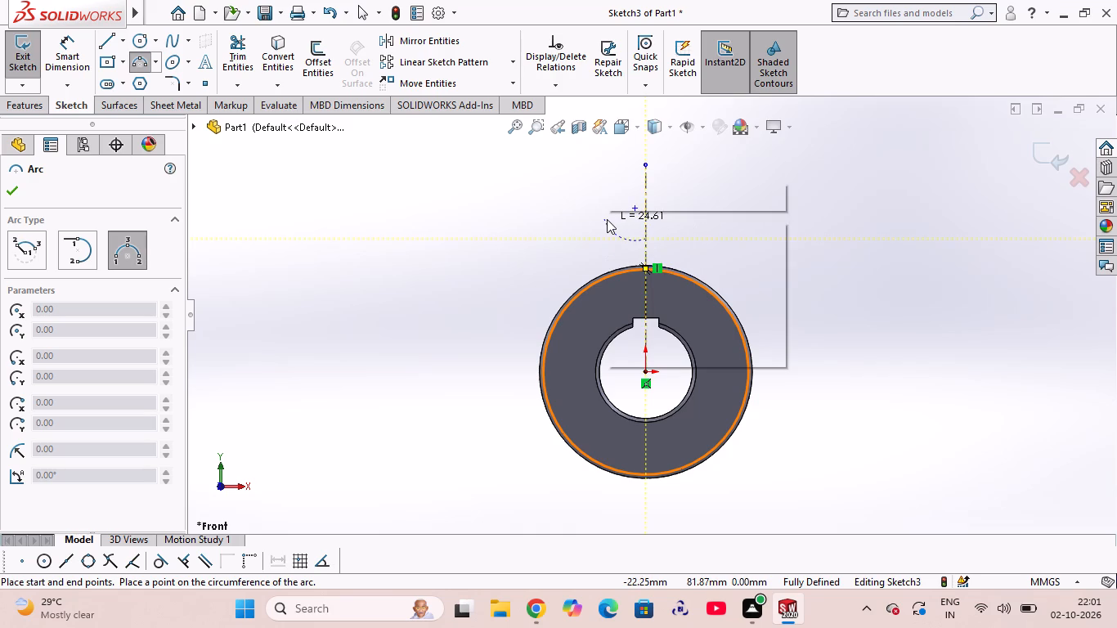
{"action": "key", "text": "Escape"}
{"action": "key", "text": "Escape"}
Sketch a 90° three-point arc about 19 mm across with about 13.6 mm radius above the hub, ending on the centerline.
{"action": "right_click", "coordinate": [607, 219]}
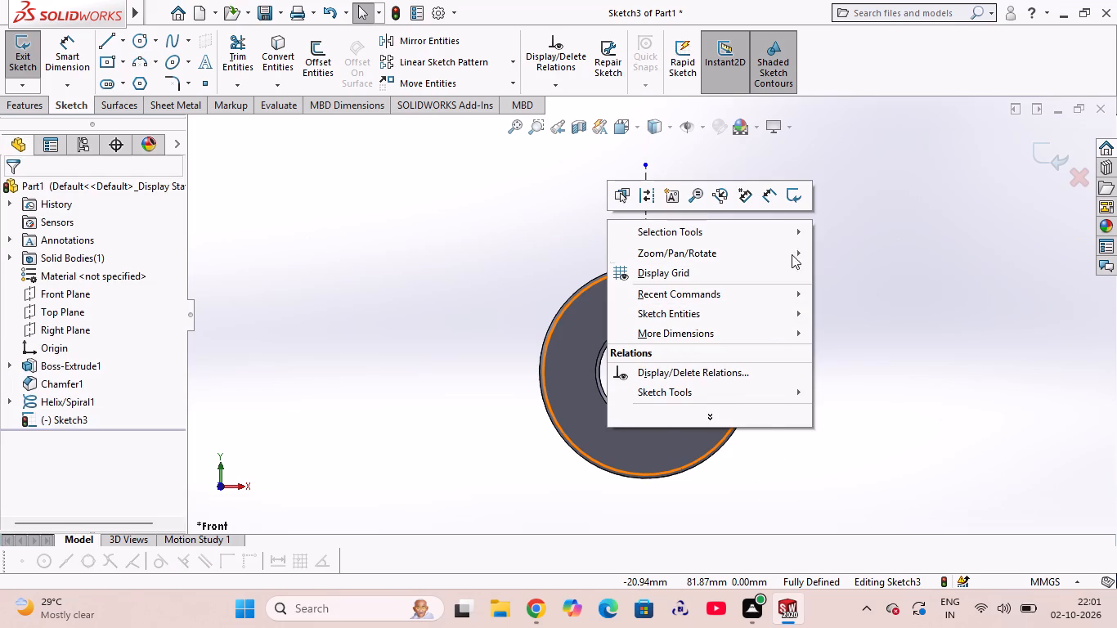
{"action": "left_click", "coordinate": [732, 293]}
{"action": "left_click", "coordinate": [855, 294]}
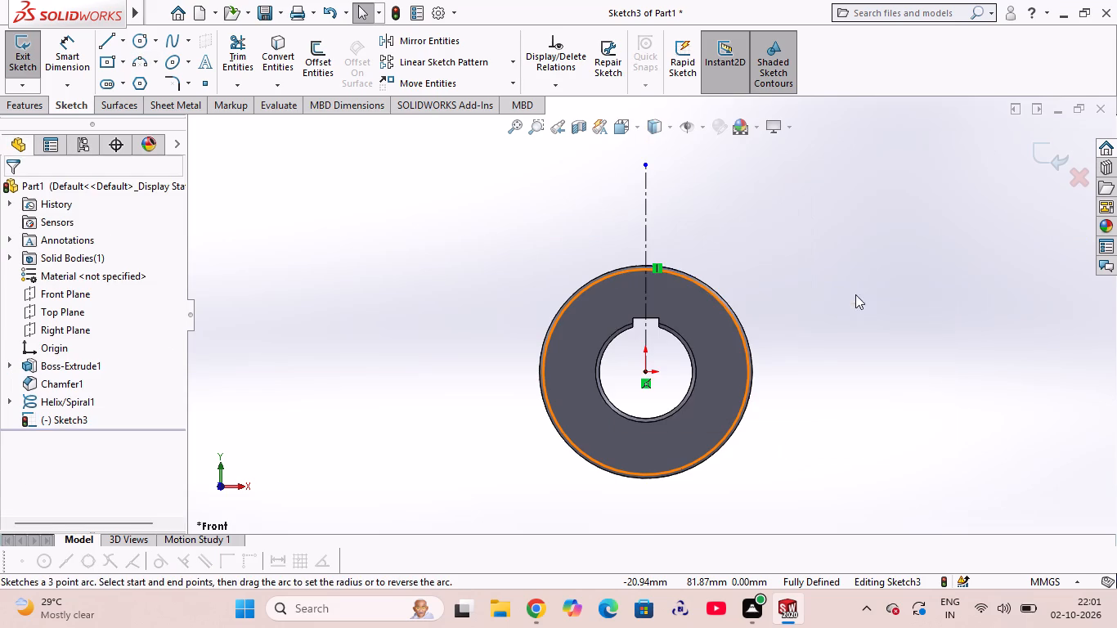
{"action": "left_click", "coordinate": [610, 241]}
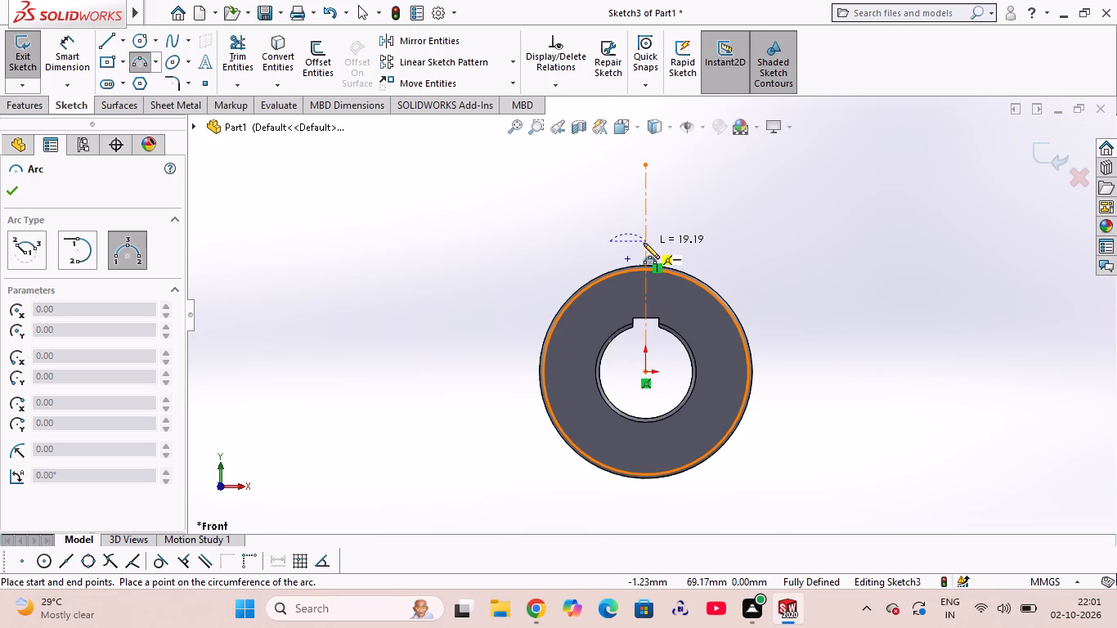
{"action": "left_click", "coordinate": [646, 241]}
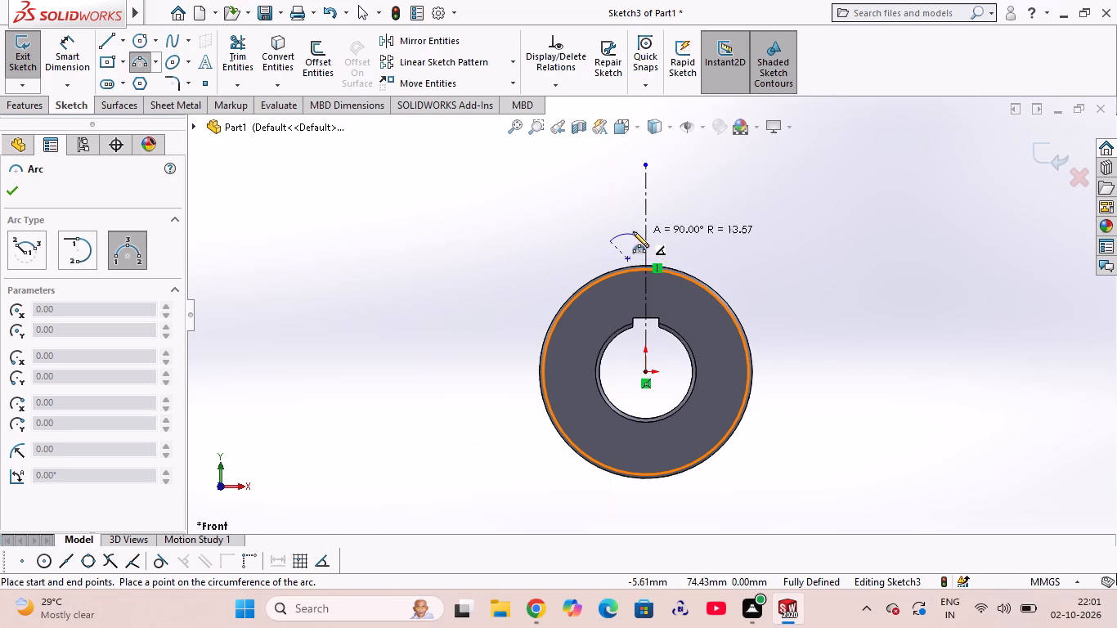
{"action": "left_click", "coordinate": [629, 234]}
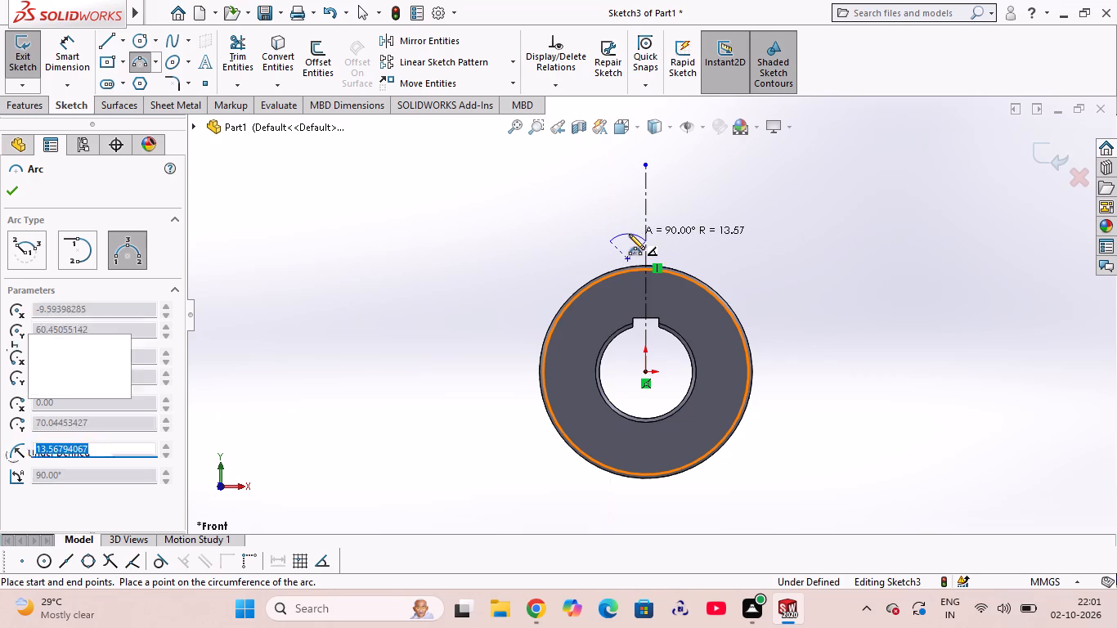
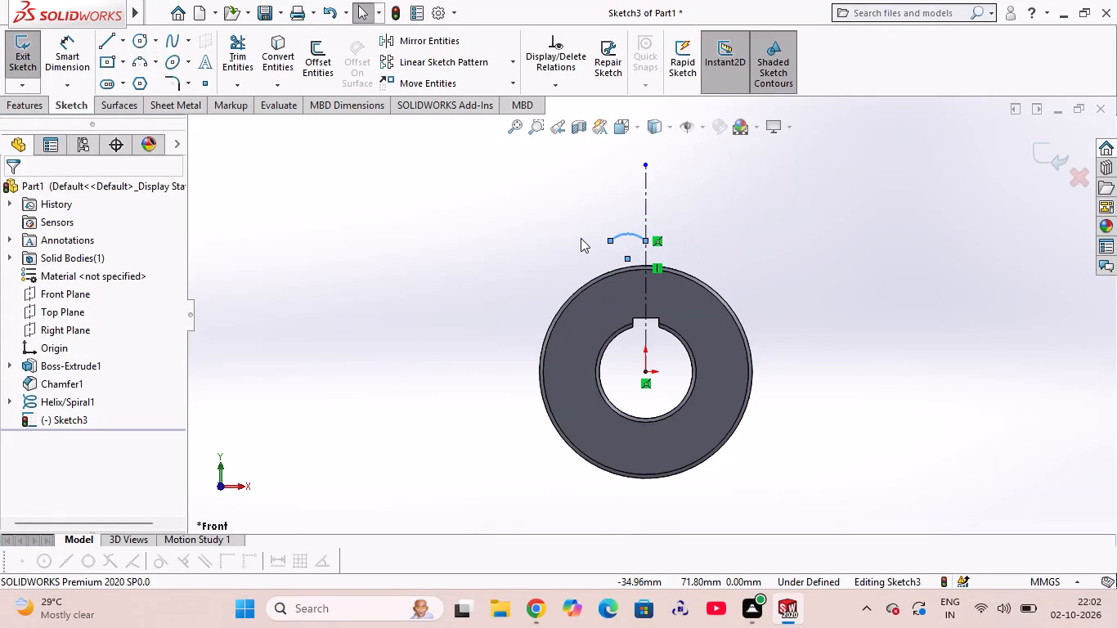
Make the three-point arc above the hub concentric with the hub's outer circular edge.
{"action": "left_click", "coordinate": [629, 233]}
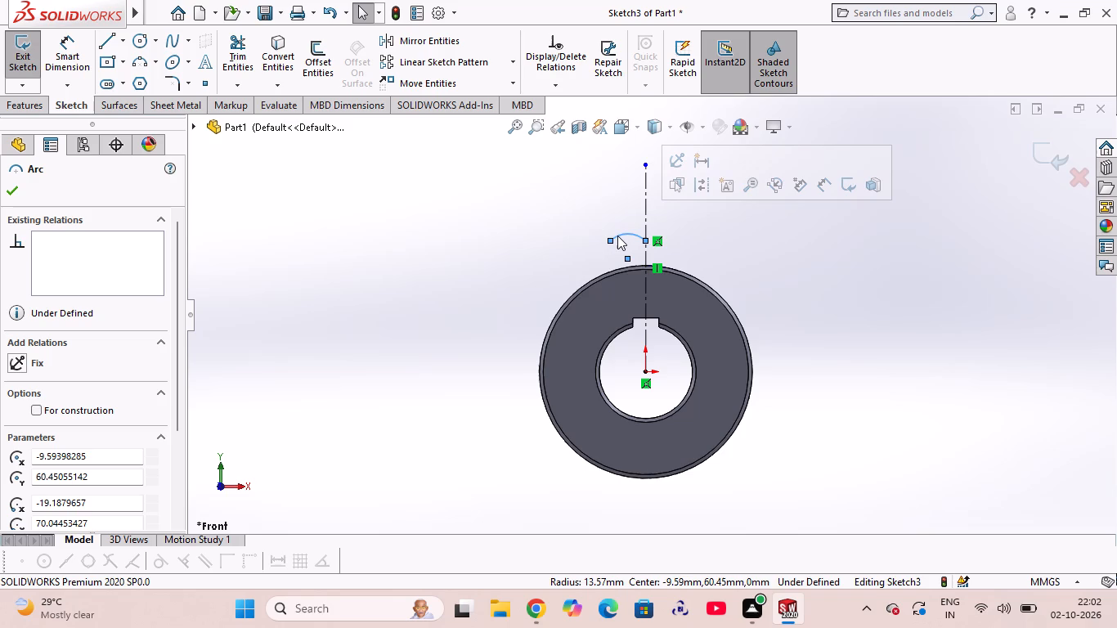
{"action": "left_click", "coordinate": [617, 236]}
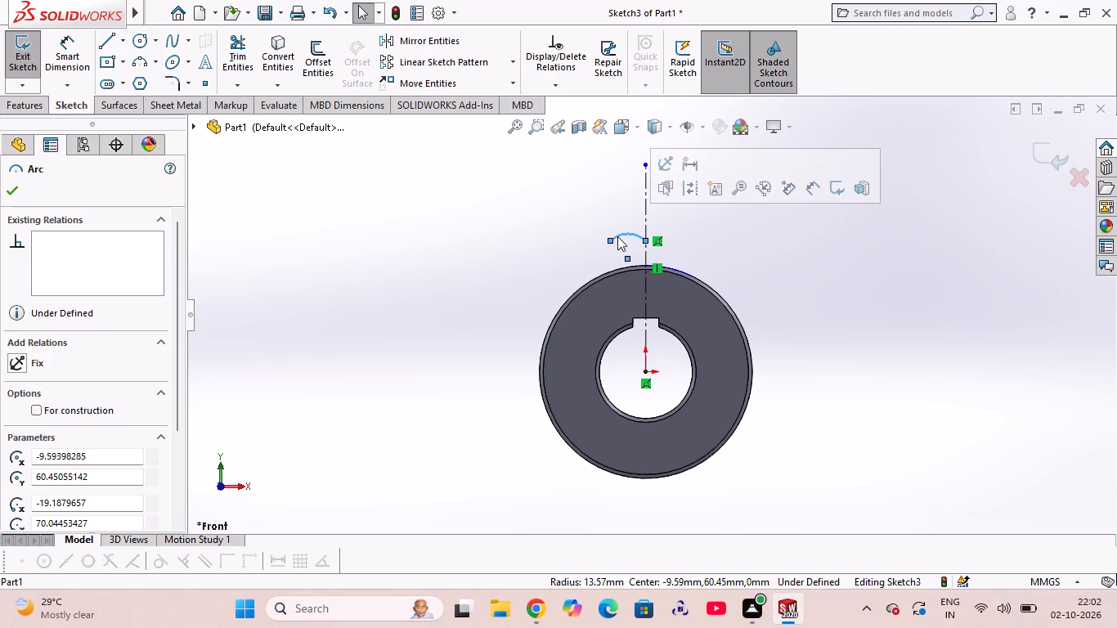
{"action": "key", "text": "Escape"}
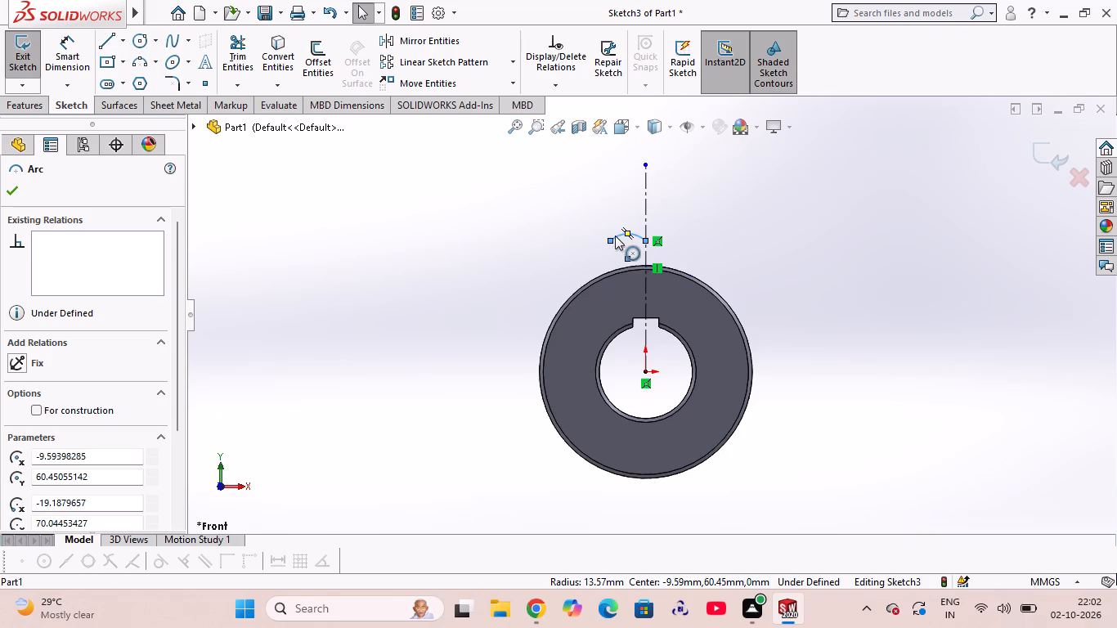
{"action": "left_click", "coordinate": [228, 200]}
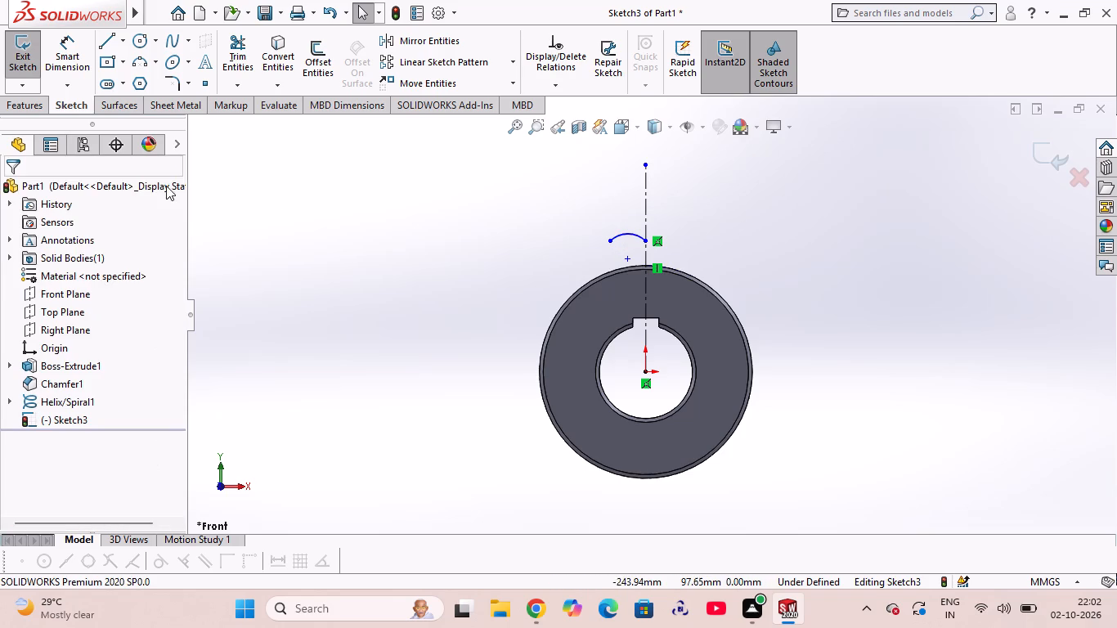
{"action": "left_click", "coordinate": [621, 235]}
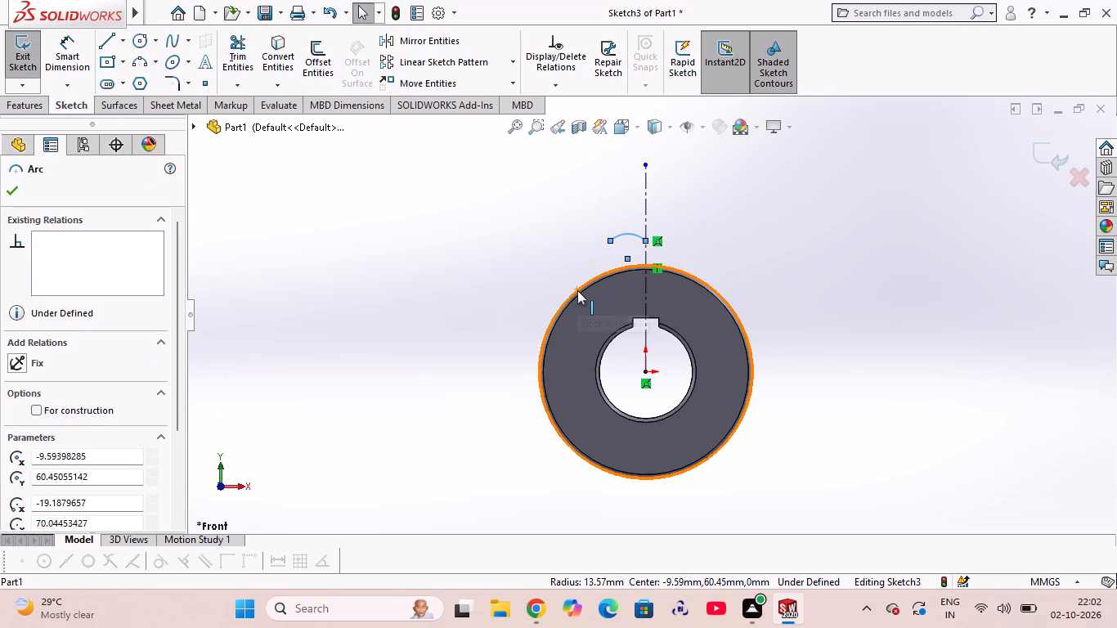
{"action": "left_click", "coordinate": [577, 290], "text": "ctrl"}
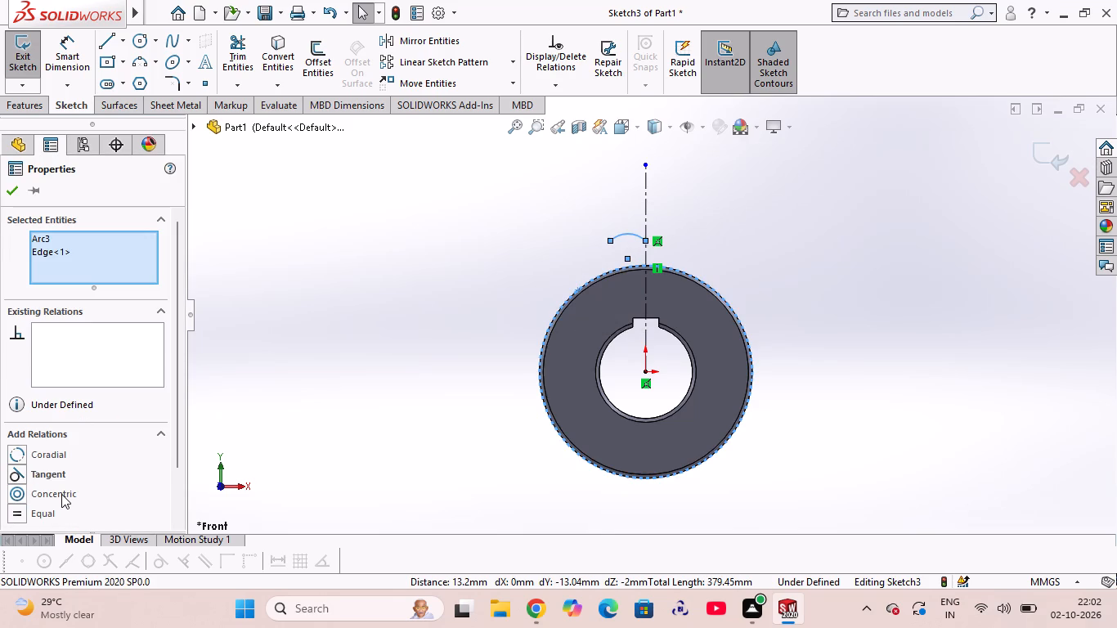
{"action": "left_click", "coordinate": [61, 494]}
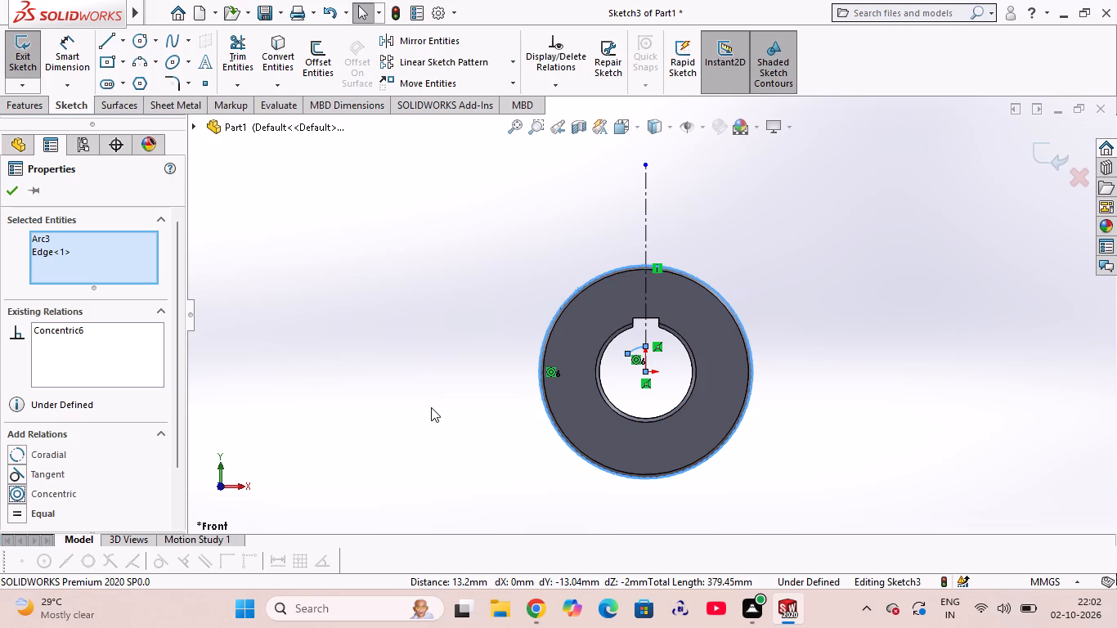
{"action": "left_click", "coordinate": [16, 196]}
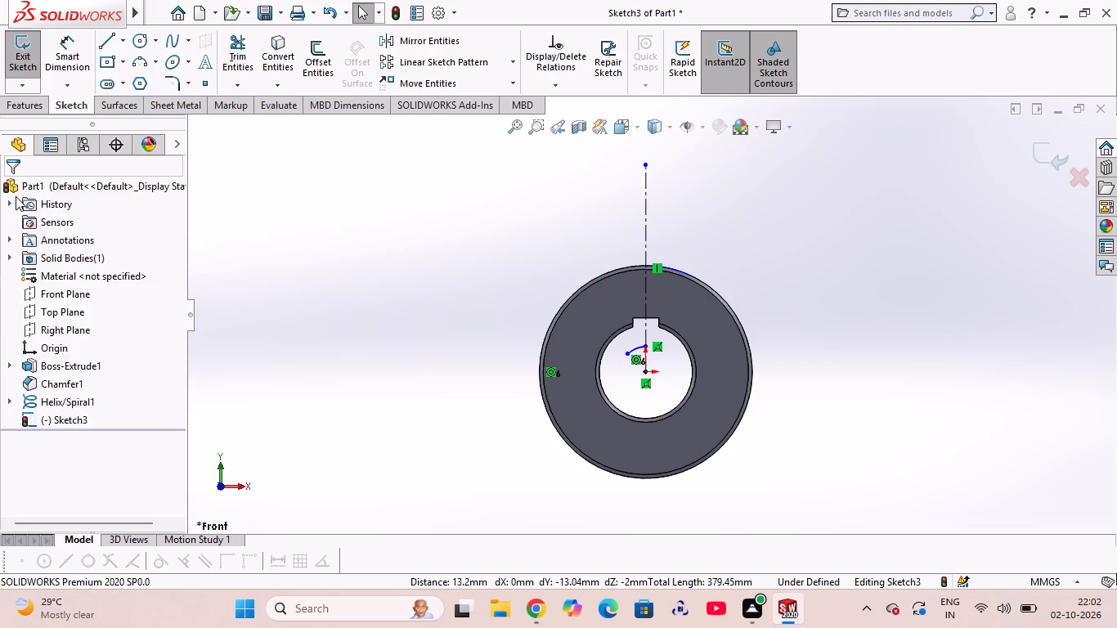
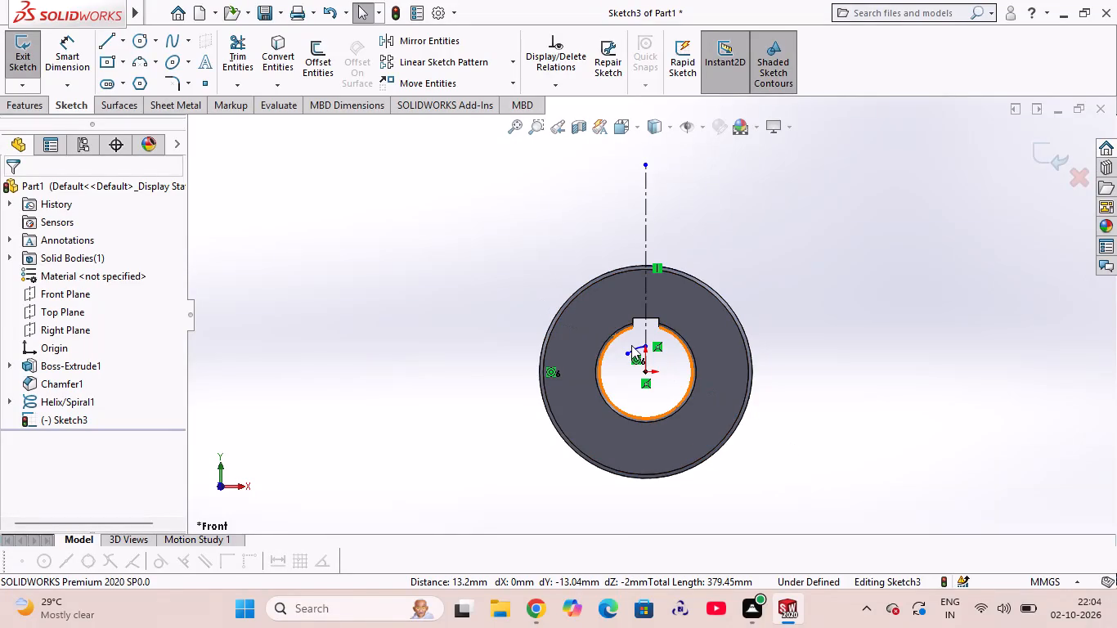
Delete the small three-point arc inside the hub's bore.
{"action": "left_click", "coordinate": [634, 347]}
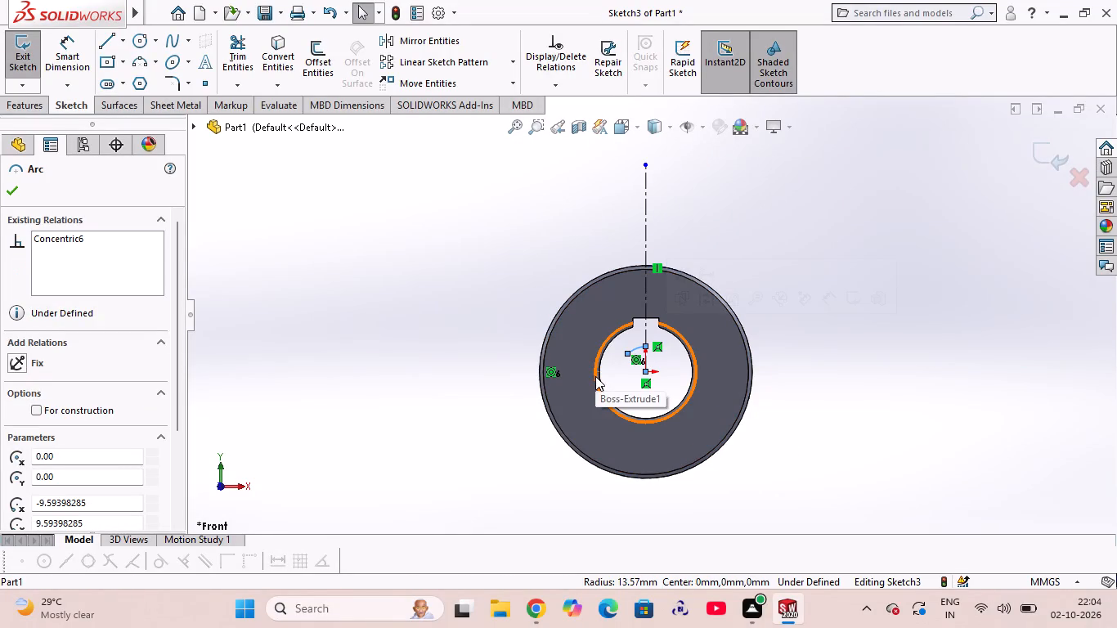
{"action": "key", "text": "Delete"}
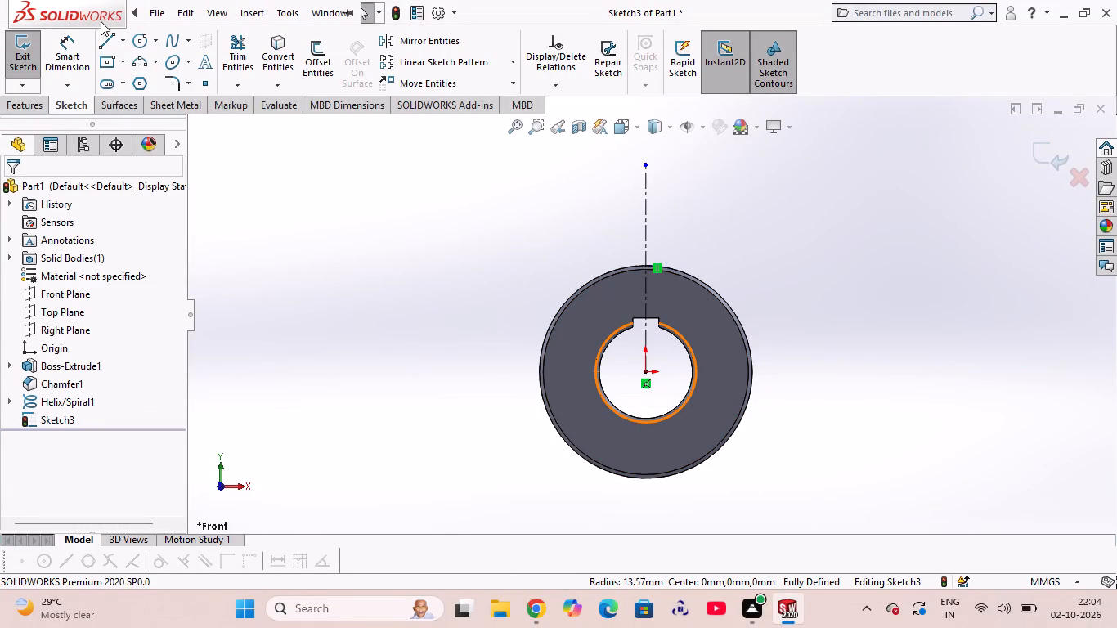
Sketch a three-point arc of 57 mm radius, about 15 mm across, along the hub's outer edge, ending on the vertical centerline.
{"action": "left_click", "coordinate": [156, 63]}
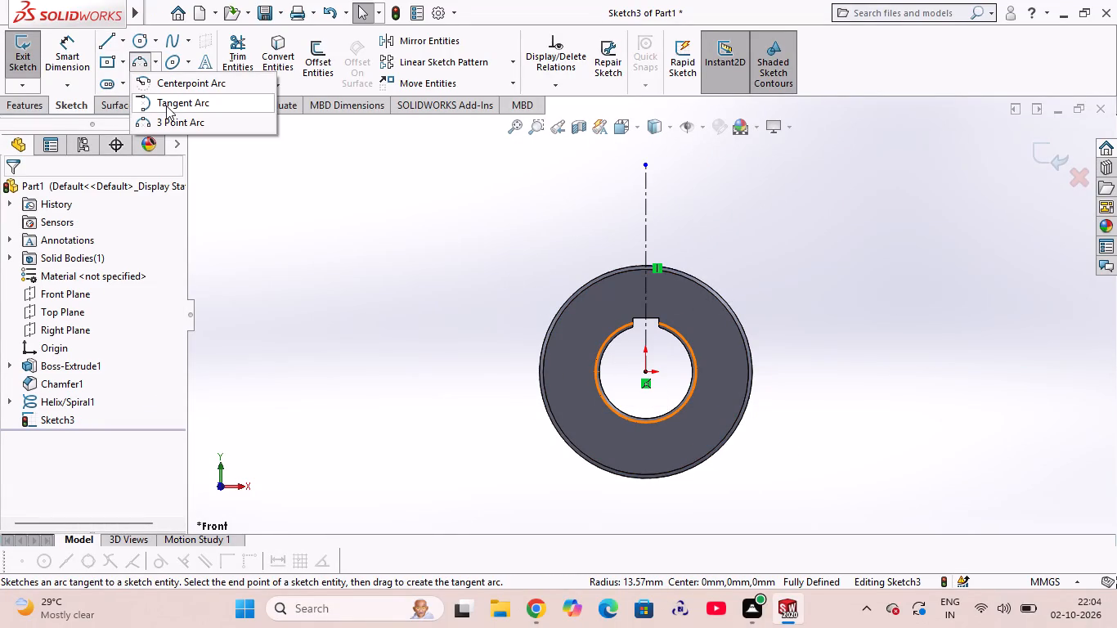
{"action": "left_click", "coordinate": [168, 120]}
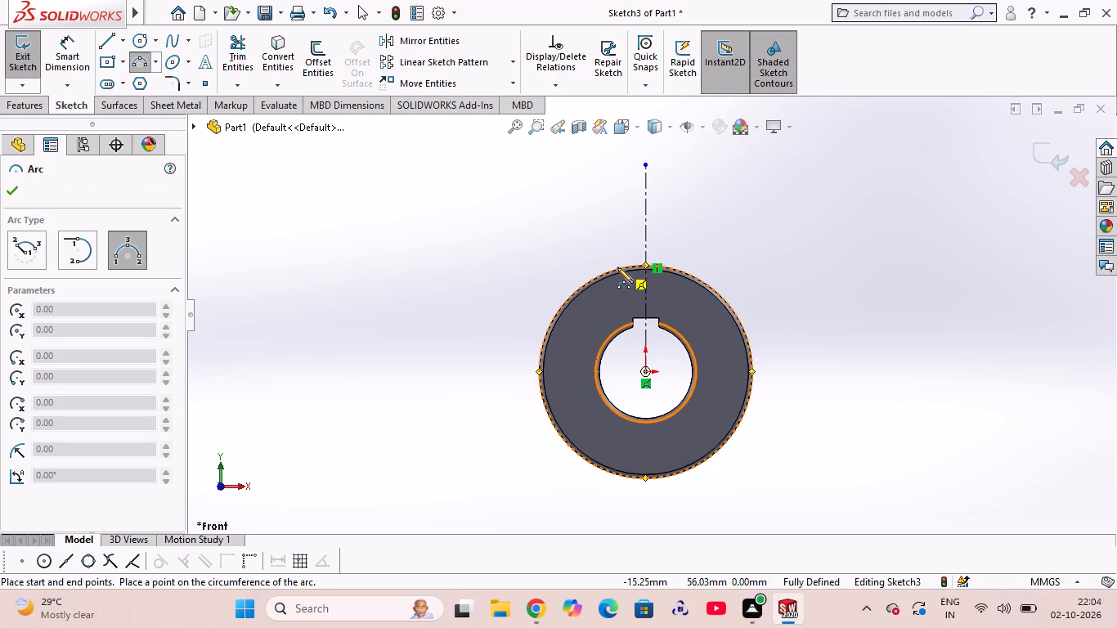
{"action": "left_click", "coordinate": [617, 267]}
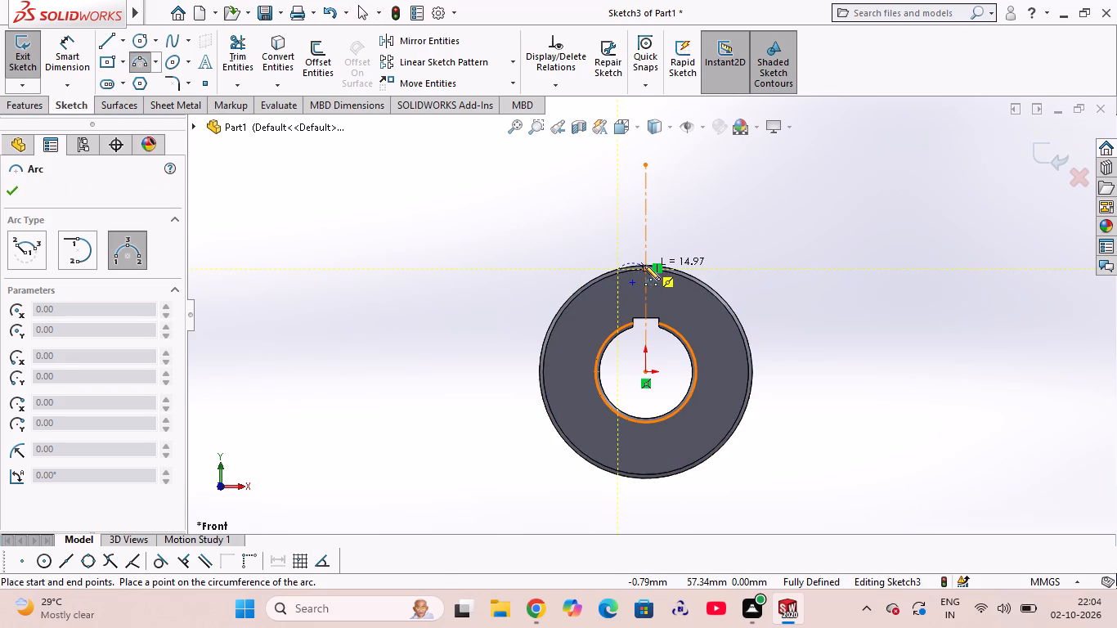
{"action": "left_click", "coordinate": [645, 262]}
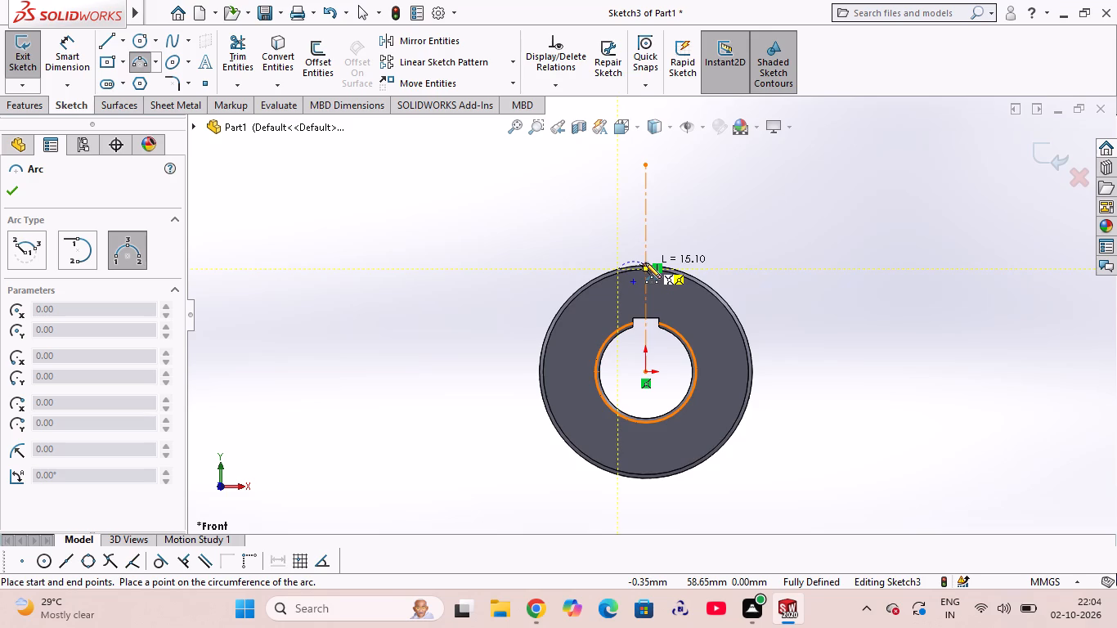
{"action": "left_click", "coordinate": [632, 263]}
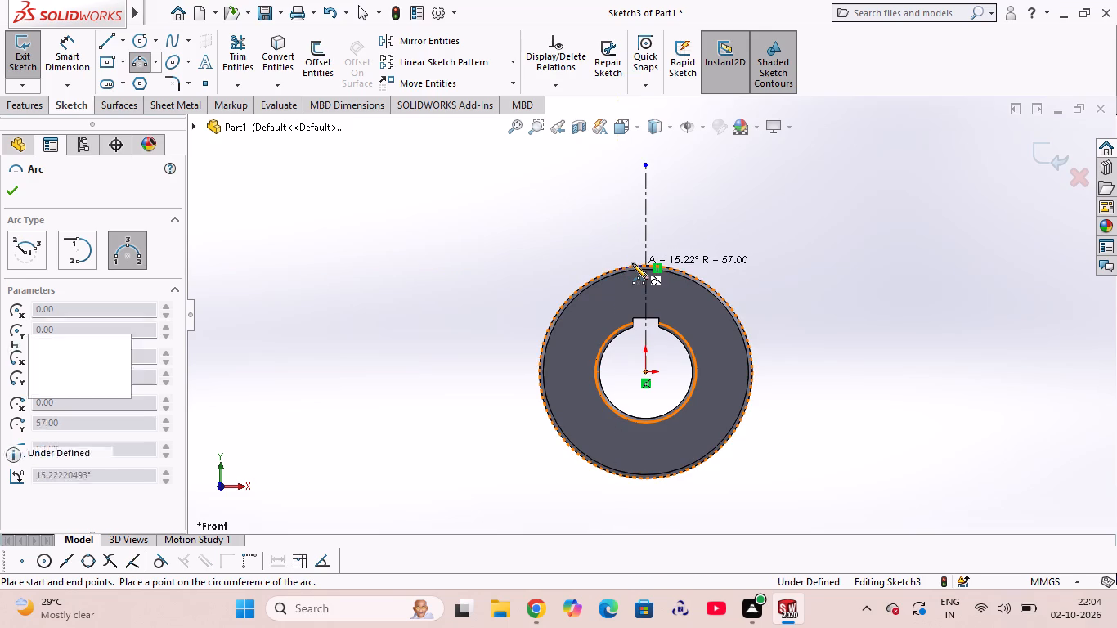
{"action": "key", "text": "Escape"}
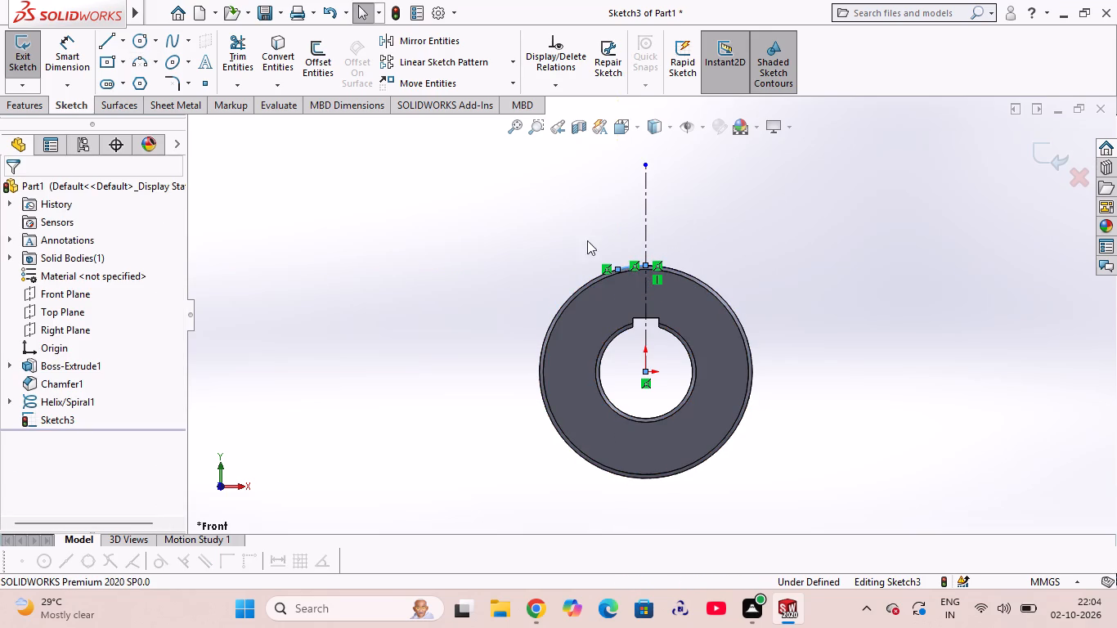
{"action": "key", "text": "Escape"}
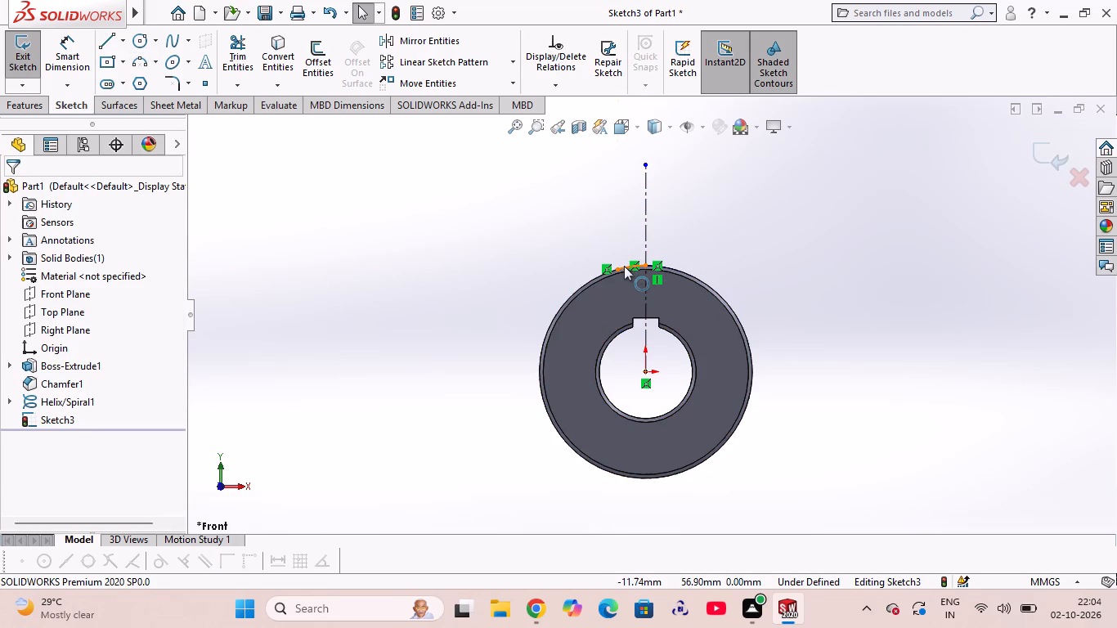
Make the new arc concentric with the hub's outer circular edge.
{"action": "left_click", "coordinate": [624, 266]}
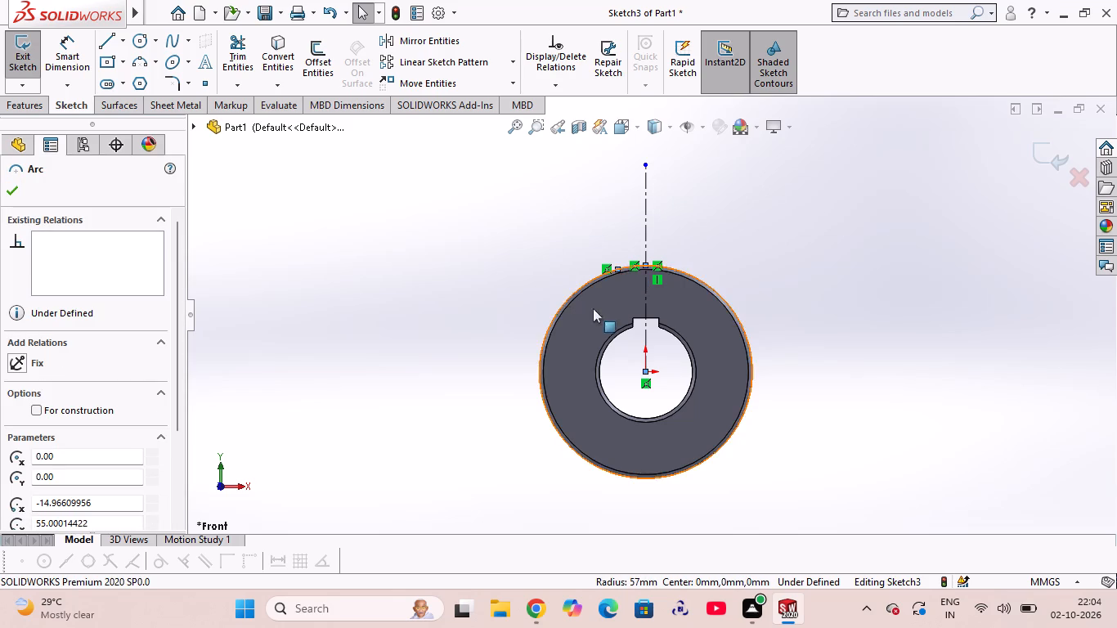
{"action": "left_click", "coordinate": [589, 280], "text": "ctrl"}
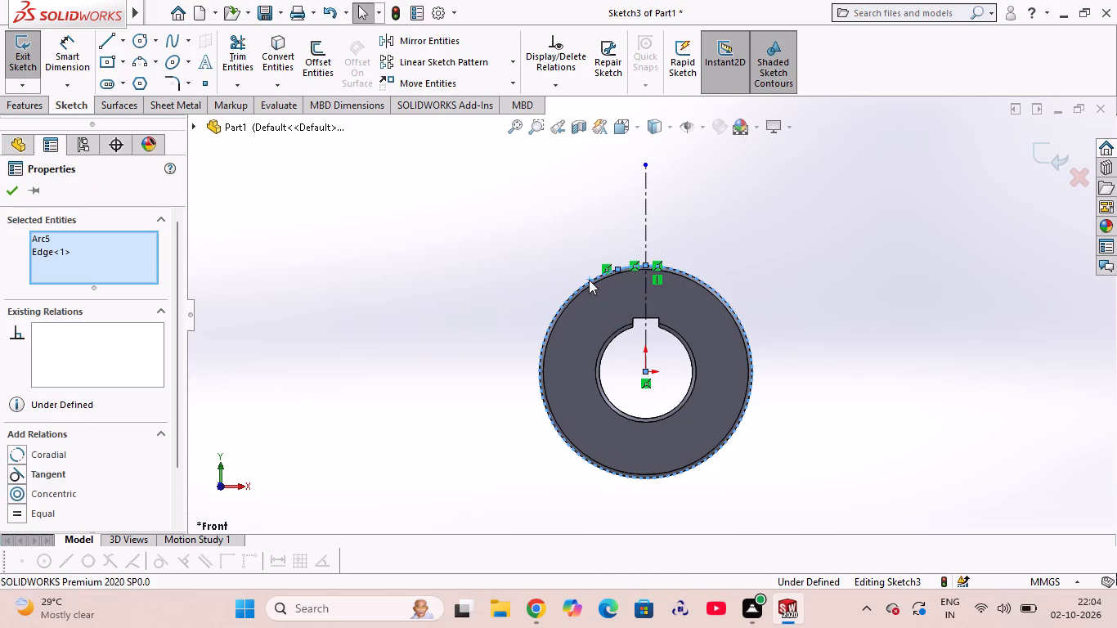
{"action": "left_click", "coordinate": [54, 495]}
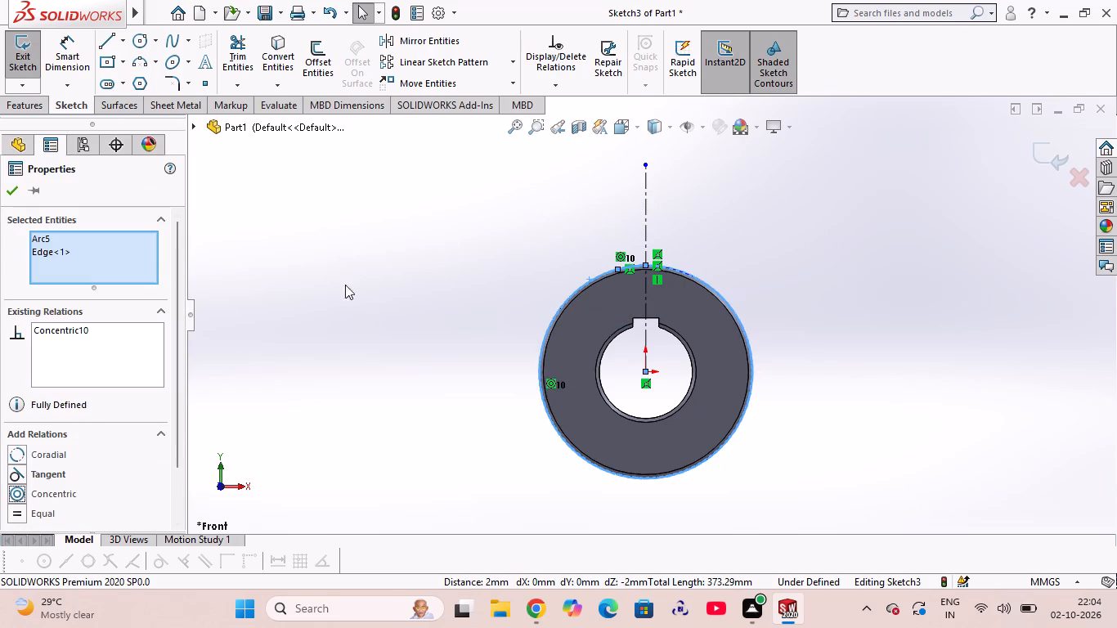
{"action": "left_click", "coordinate": [7, 190]}
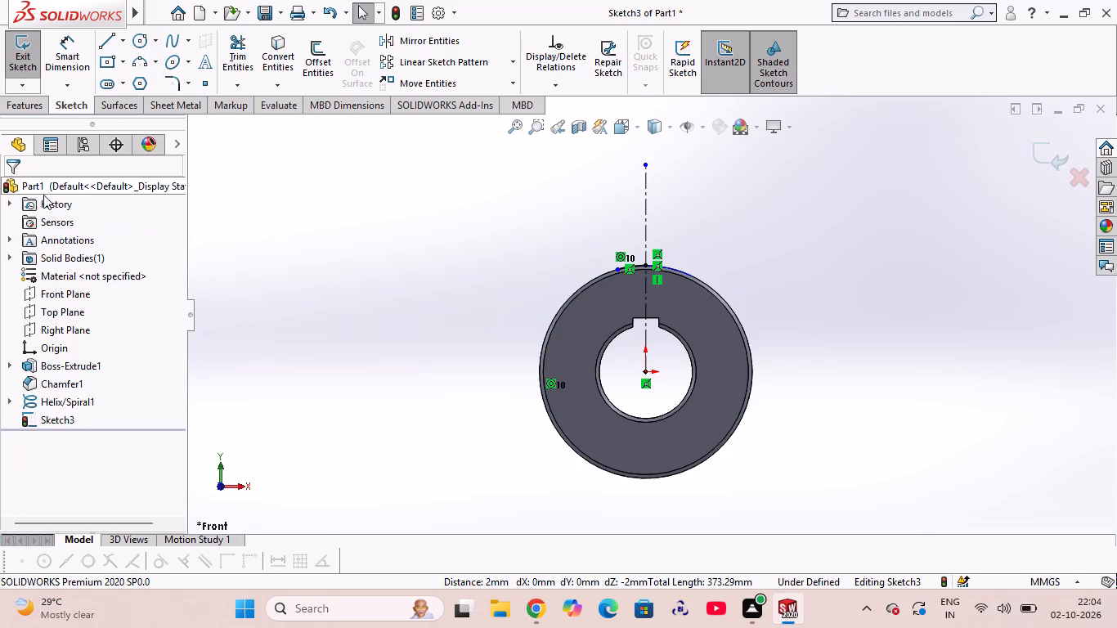
Set the horizontal distance between the arc's two endpoints to 6 mm.
{"action": "scroll", "coordinate": [633, 273], "scroll_direction": "up", "scroll_amount": 1}
{"action": "scroll", "coordinate": [647, 271], "scroll_direction": "down", "scroll_amount": 5}
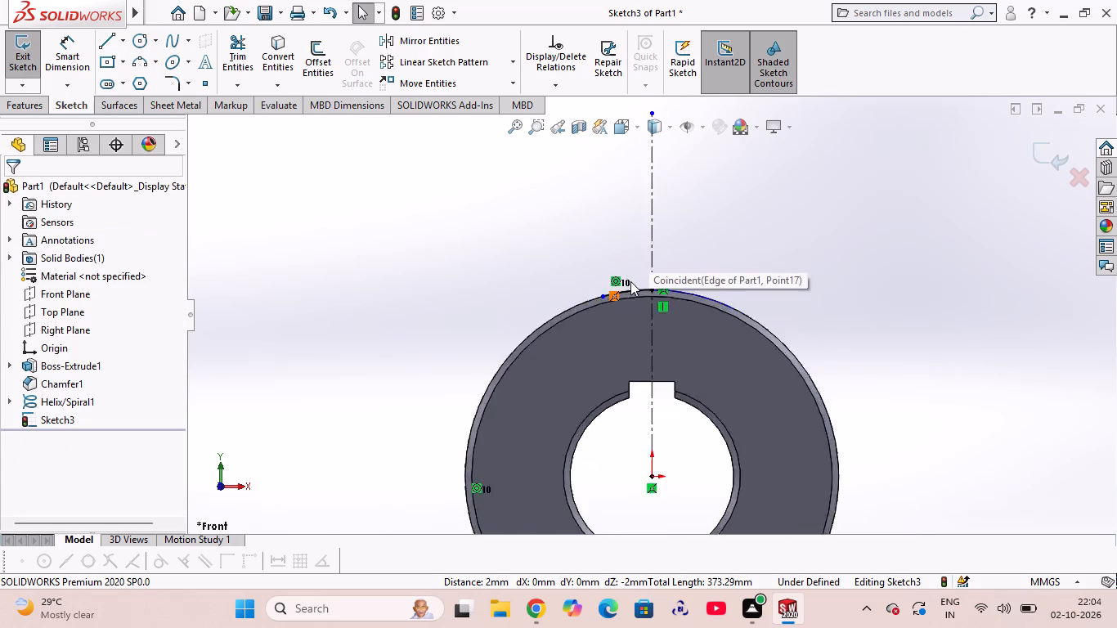
{"action": "scroll", "coordinate": [630, 281], "scroll_direction": "down", "scroll_amount": 4}
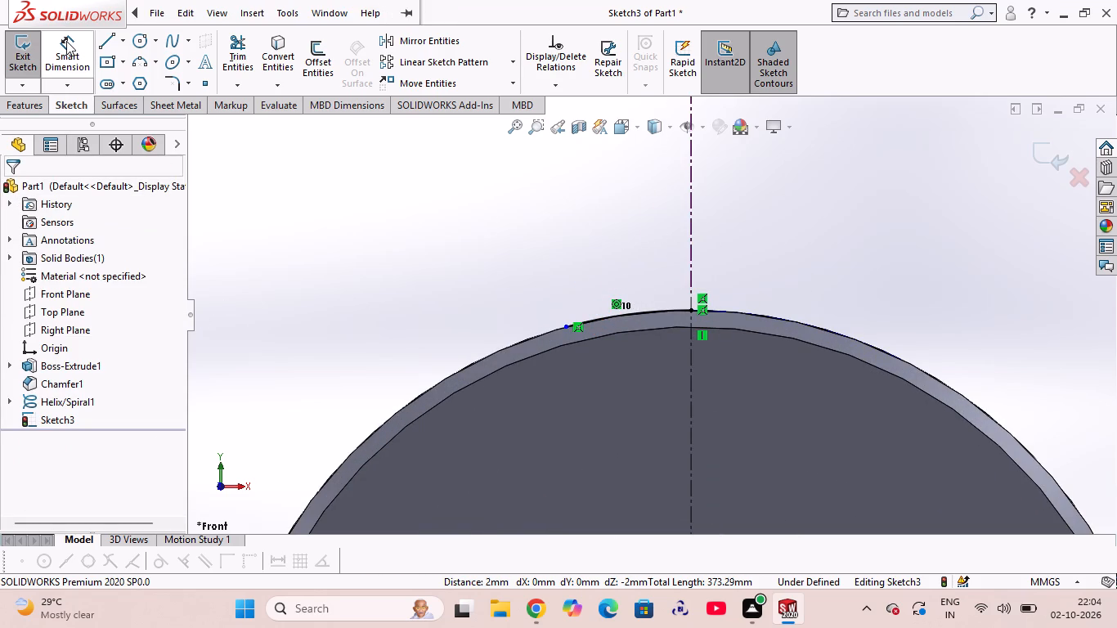
{"action": "left_click", "coordinate": [66, 41]}
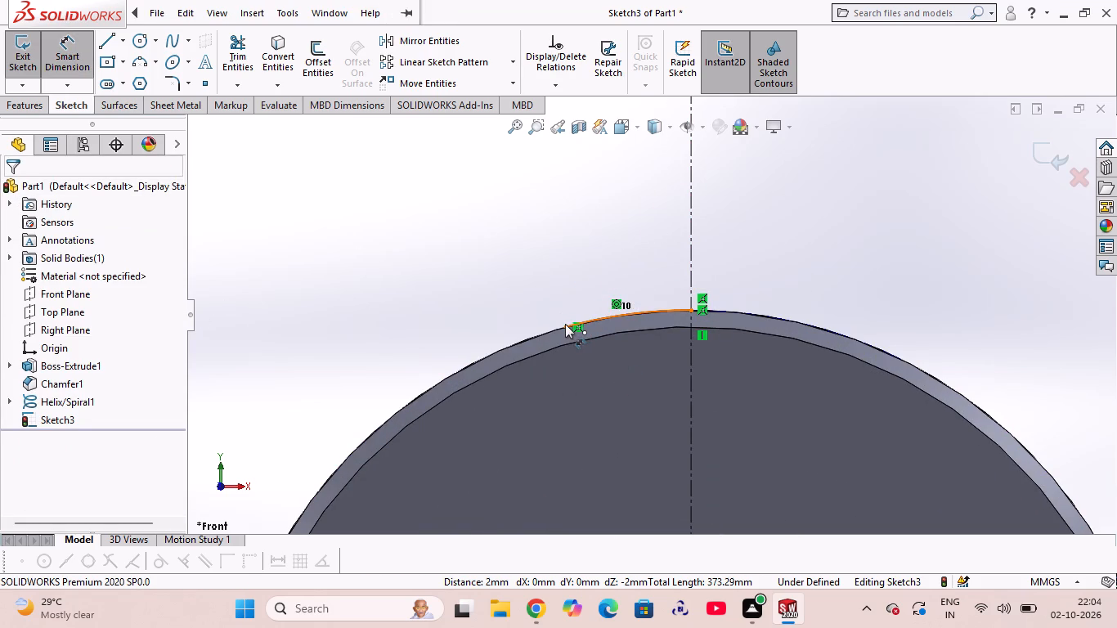
{"action": "left_click", "coordinate": [565, 324]}
{"action": "left_click", "coordinate": [691, 308]}
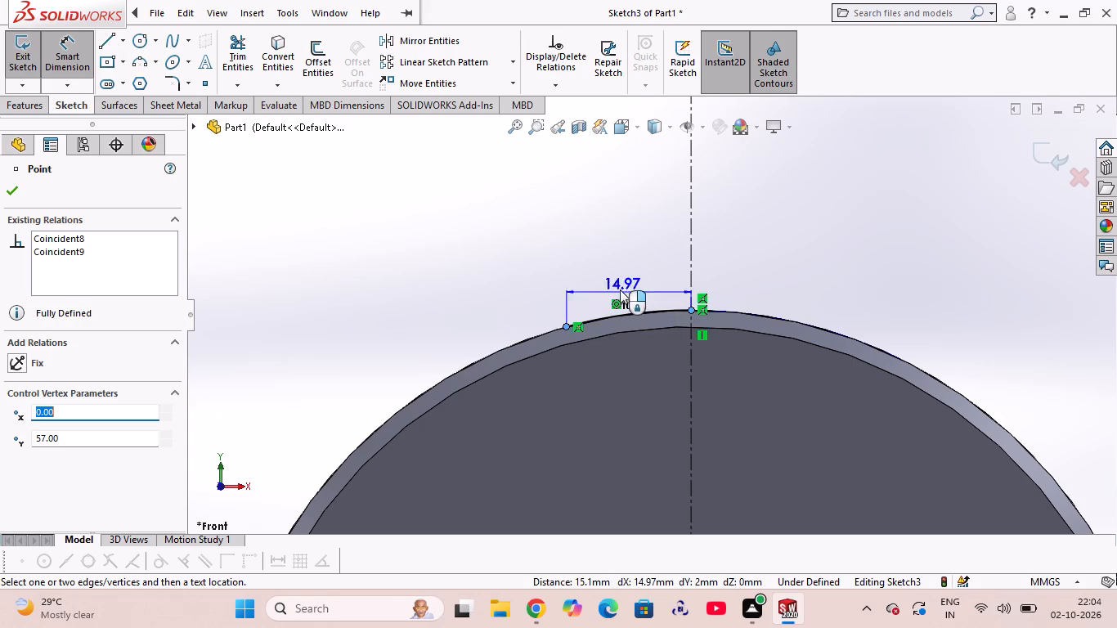
{"action": "left_click", "coordinate": [614, 259]}
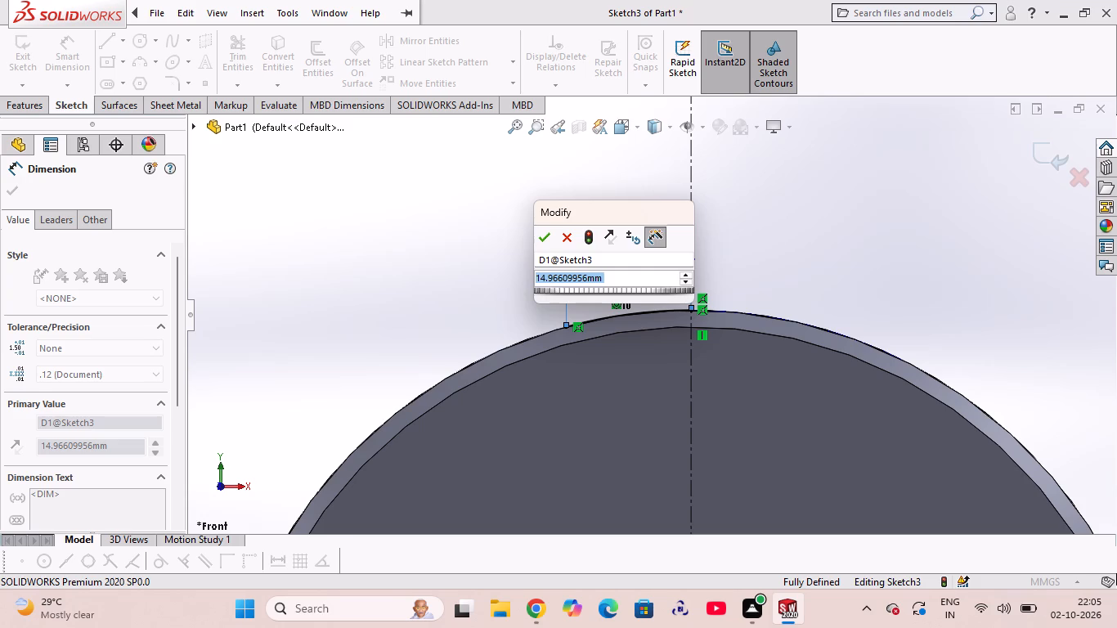
{"action": "key", "text": "6"}
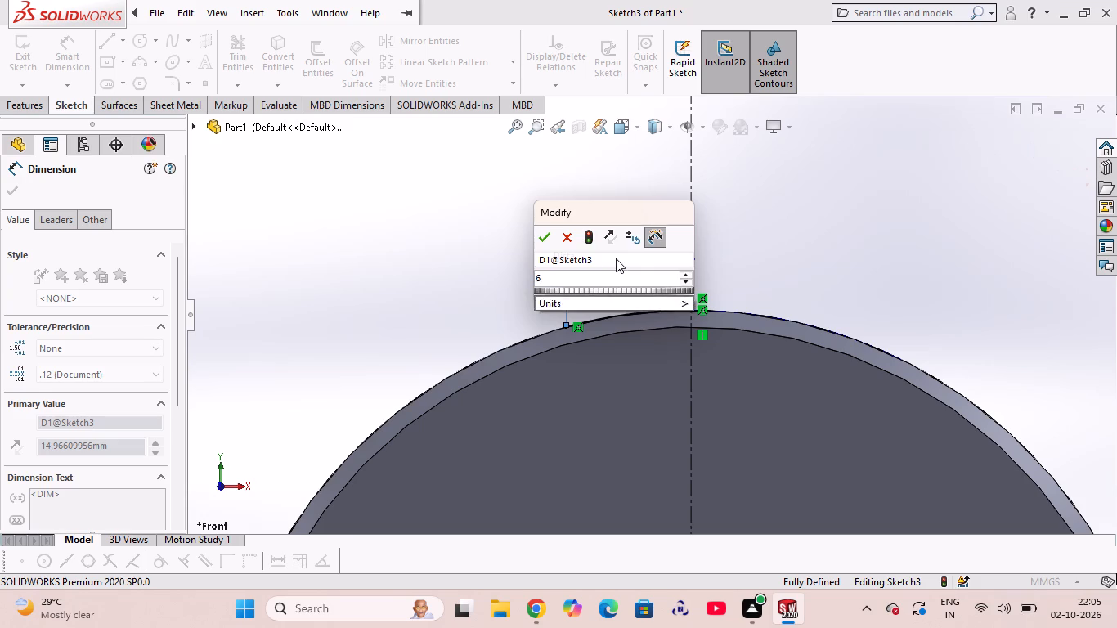
{"action": "key", "text": "Return"}
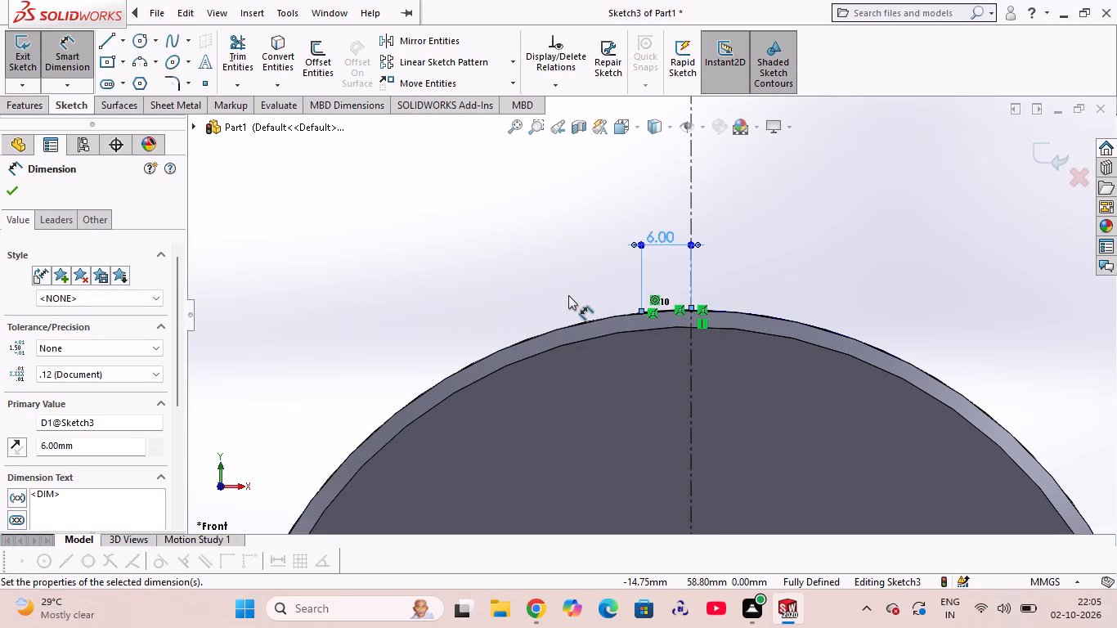
{"action": "left_click", "coordinate": [8, 191]}
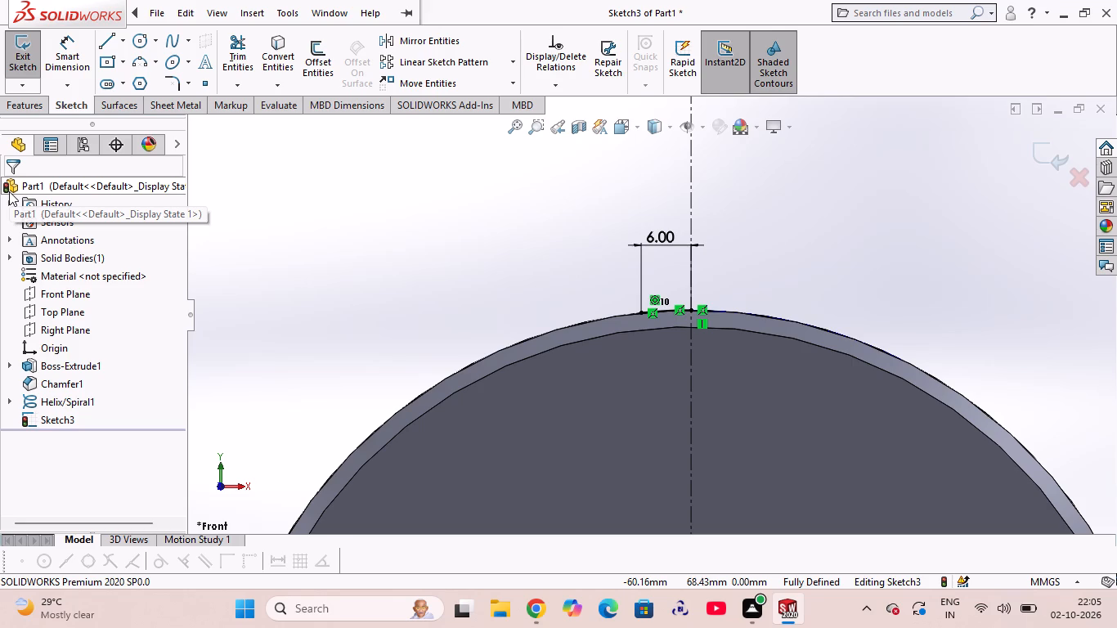
Mirror the arc about the vertical centerline, keeping the original.
{"action": "left_click", "coordinate": [436, 39]}
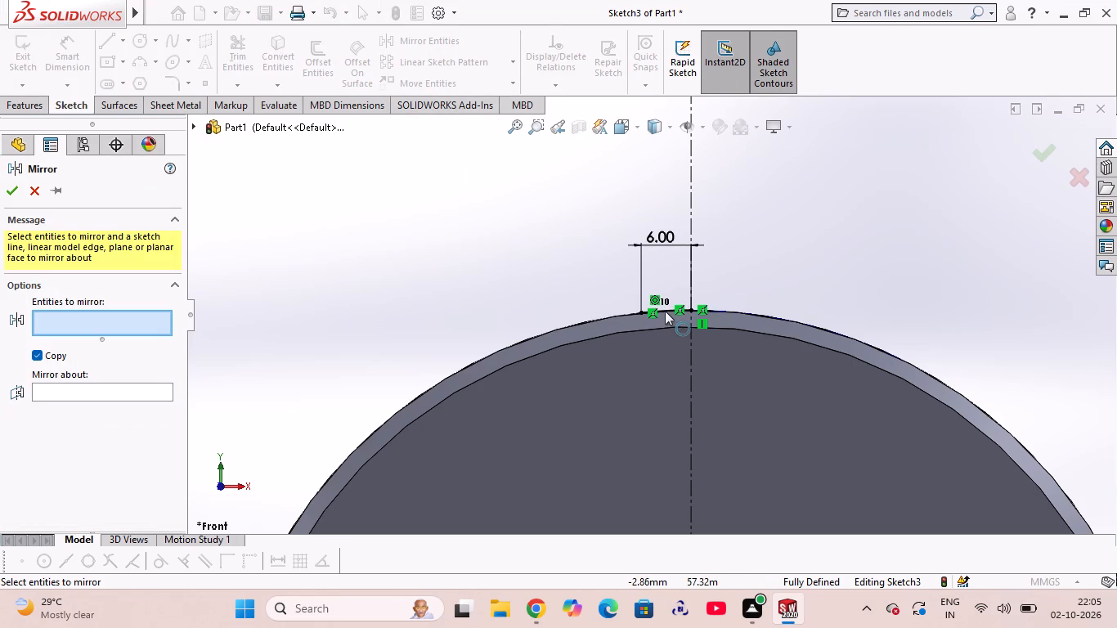
{"action": "left_click", "coordinate": [665, 311]}
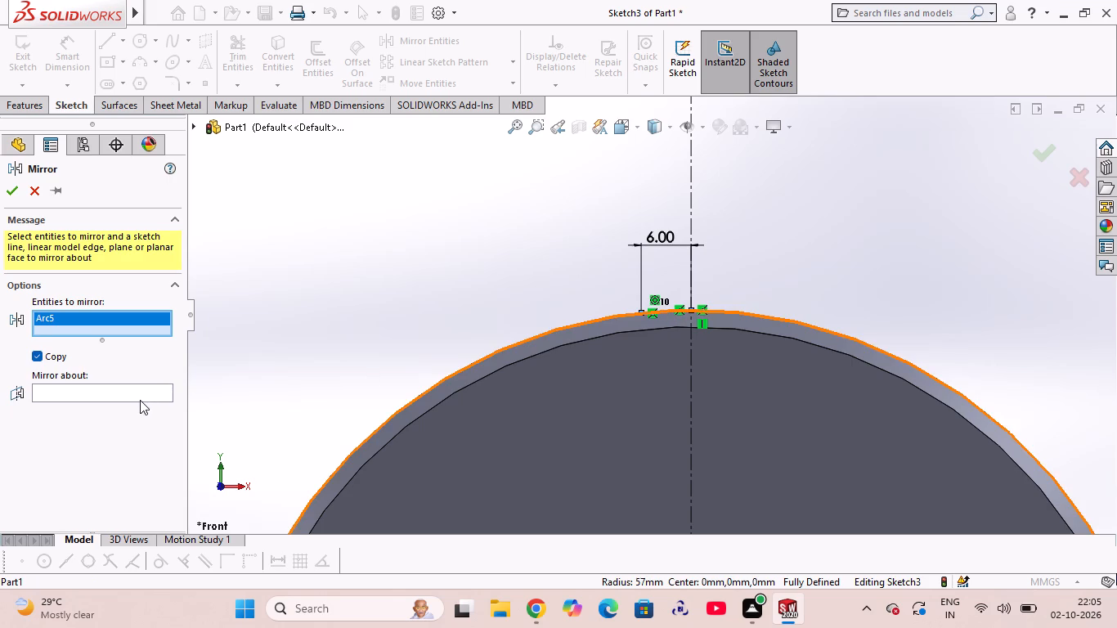
{"action": "left_click", "coordinate": [137, 392]}
{"action": "left_click", "coordinate": [692, 388]}
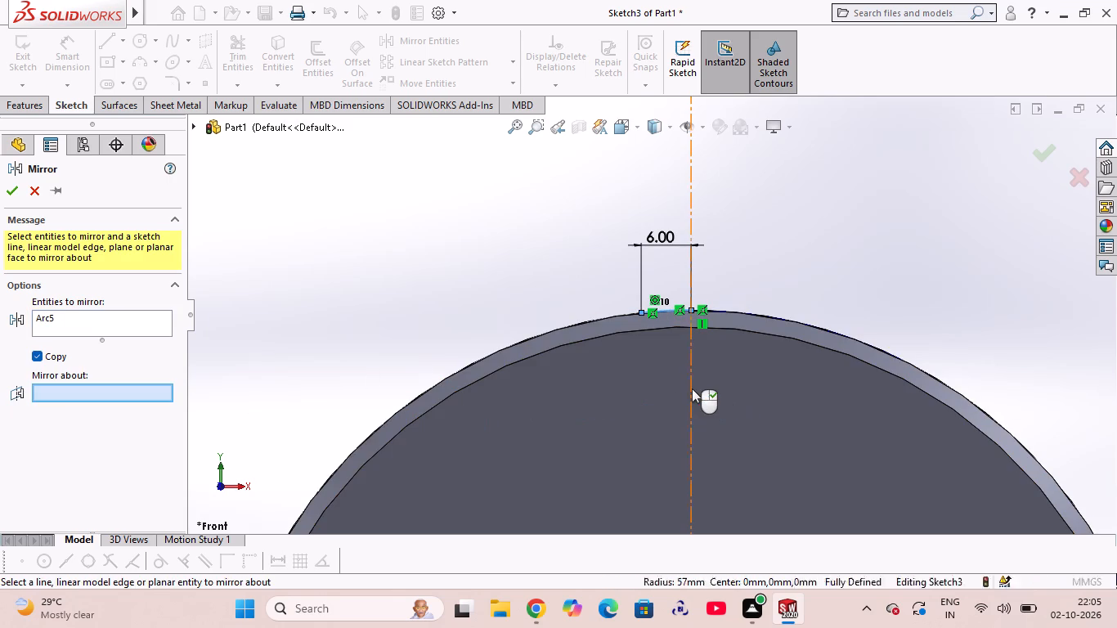
{"action": "left_click", "coordinate": [16, 193]}
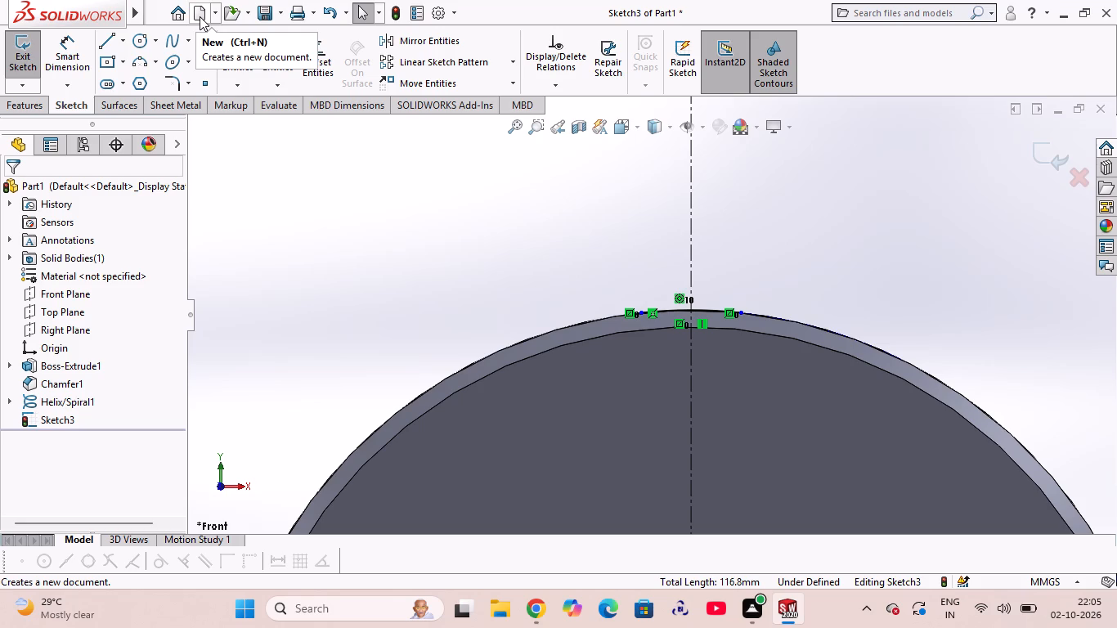
Turn on Dynamic Mirror about the vertical centerline for the following sketch entities.
{"action": "left_click", "coordinate": [16, 98]}
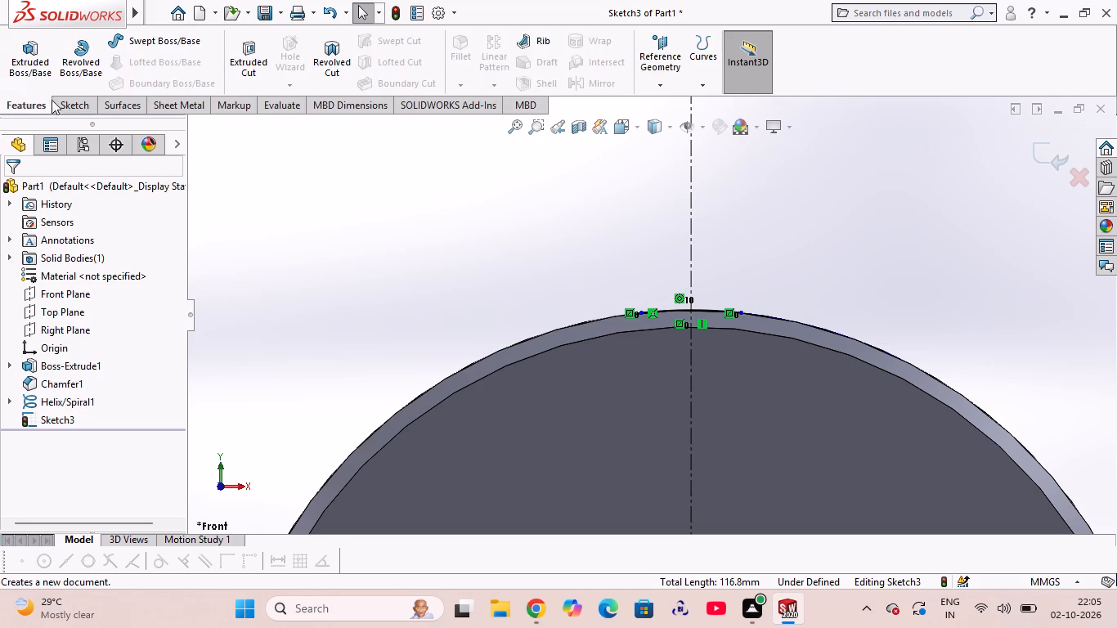
{"action": "left_click", "coordinate": [67, 100]}
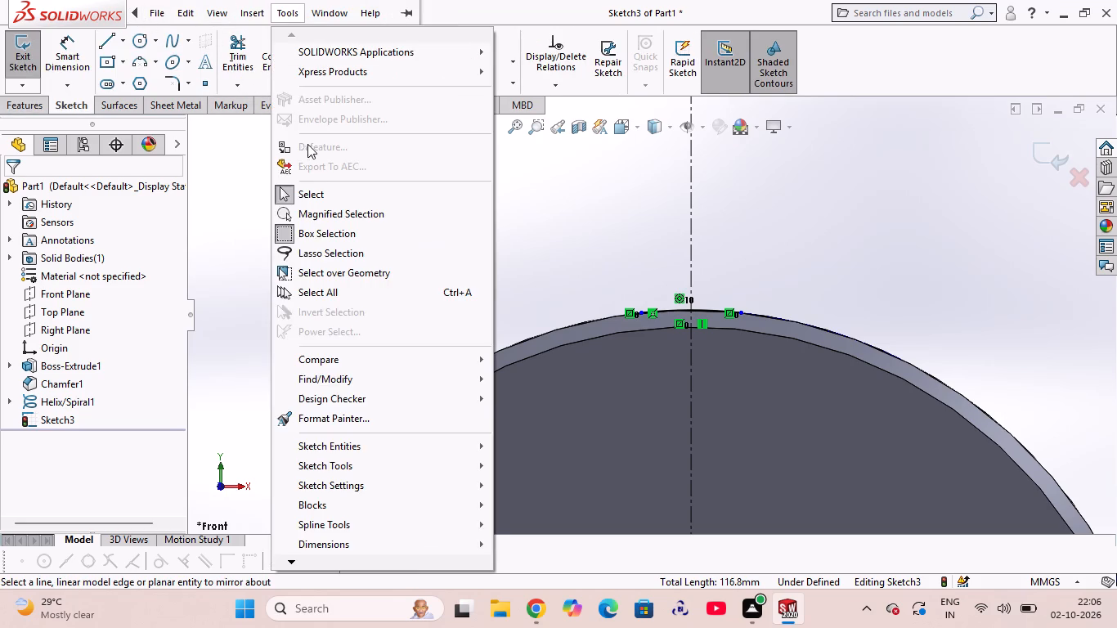
{"action": "left_click", "coordinate": [341, 467]}
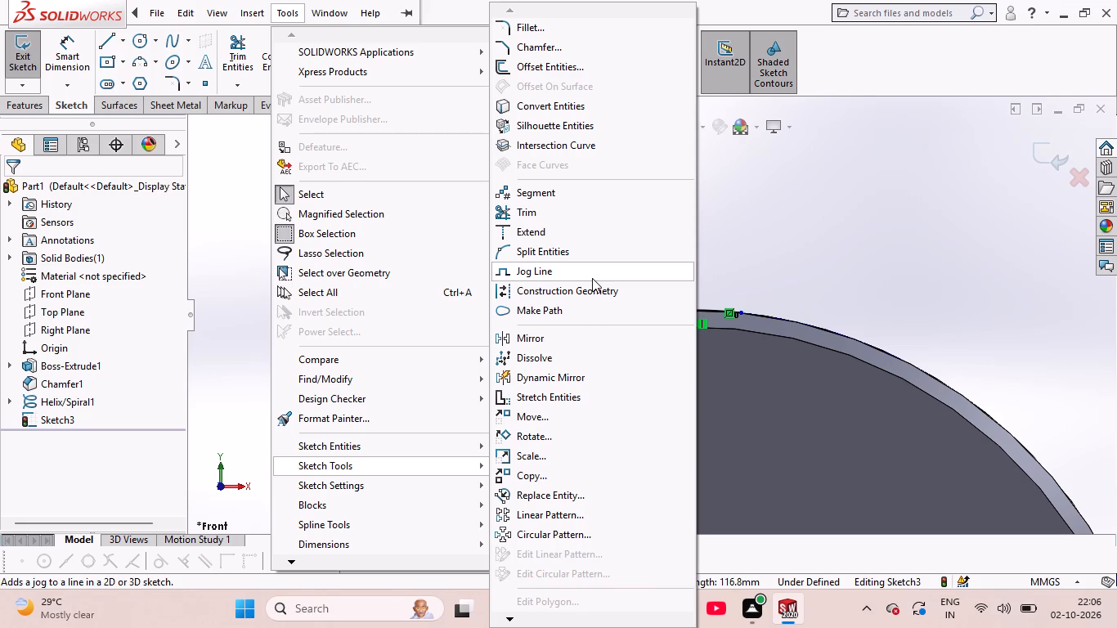
{"action": "left_click", "coordinate": [573, 381]}
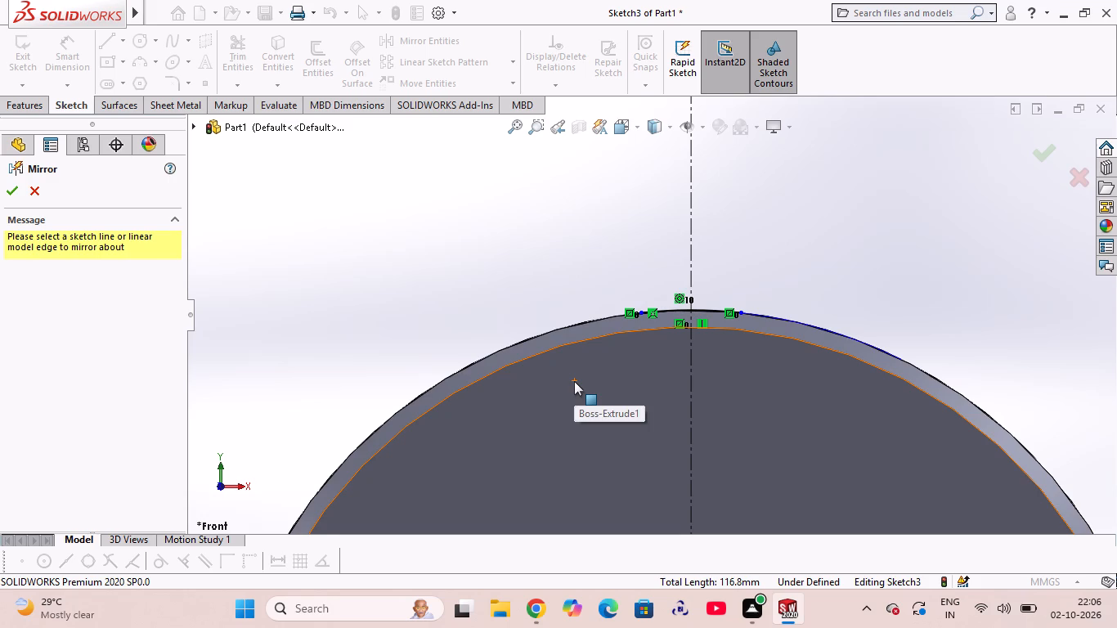
{"action": "left_click", "coordinate": [690, 388]}
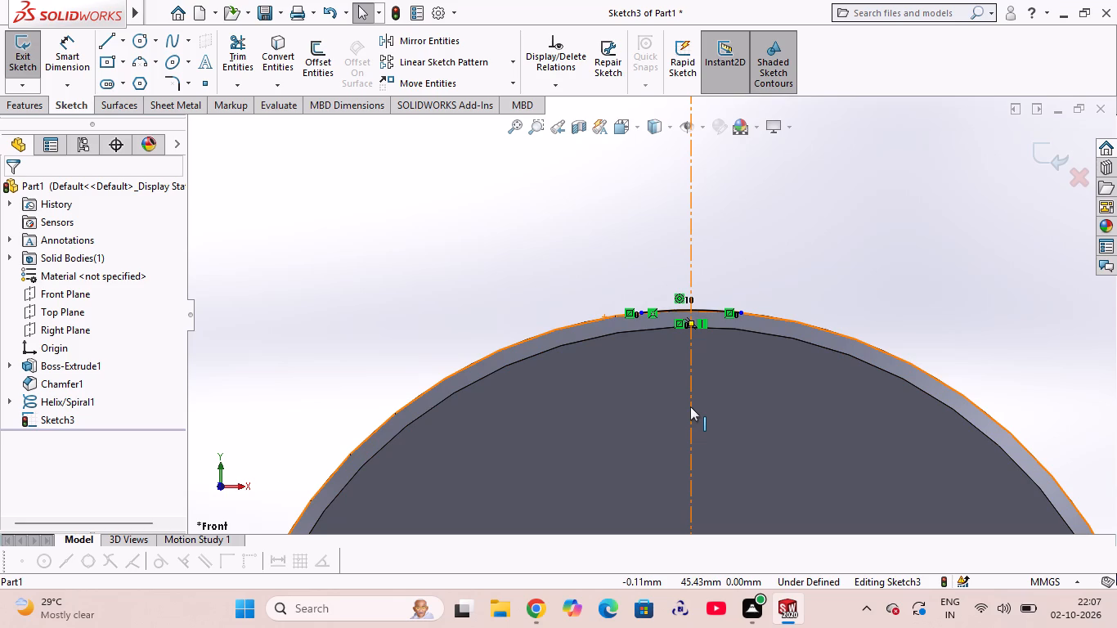
Sketch a three-point side arc about 8.6 mm long from the top arc's left endpoint down into the hub face, bowed toward the centerline.
{"action": "left_click", "coordinate": [141, 59]}
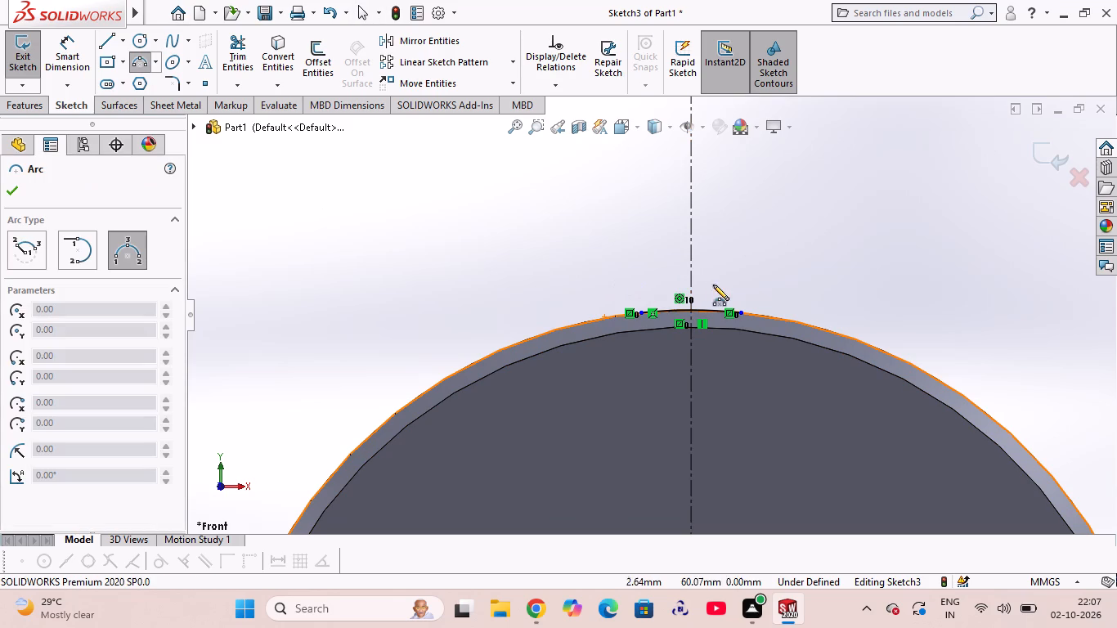
{"action": "left_click", "coordinate": [641, 312]}
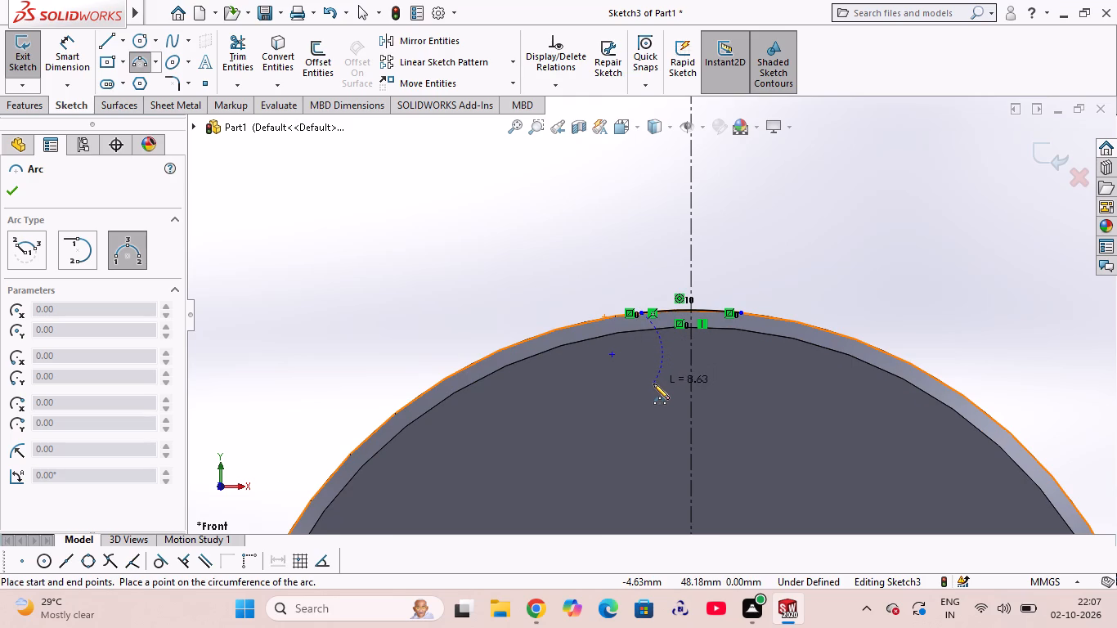
{"action": "left_click", "coordinate": [653, 384]}
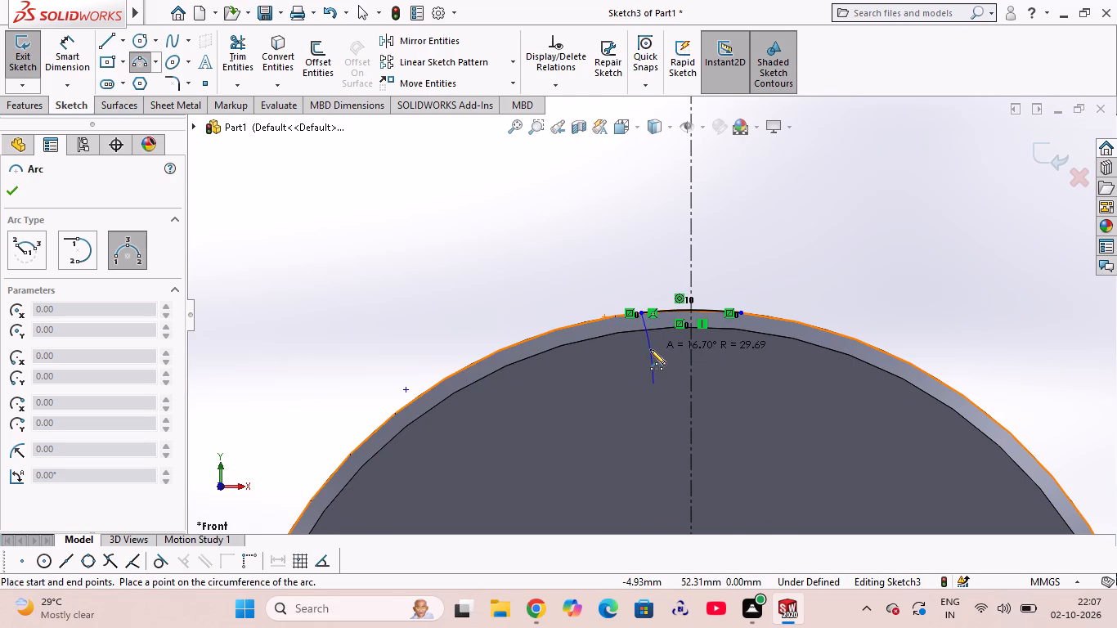
{"action": "left_click", "coordinate": [653, 349]}
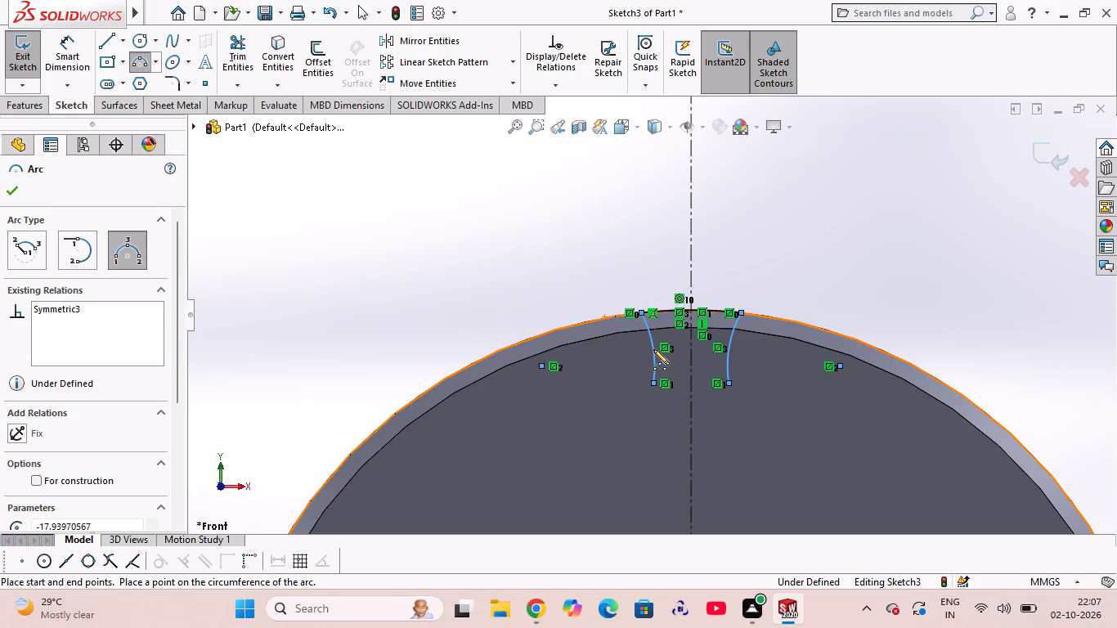
Start another three-point arc from the lower endpoint of the side arc left of the vertical centerline.
{"action": "left_click", "coordinate": [654, 383]}
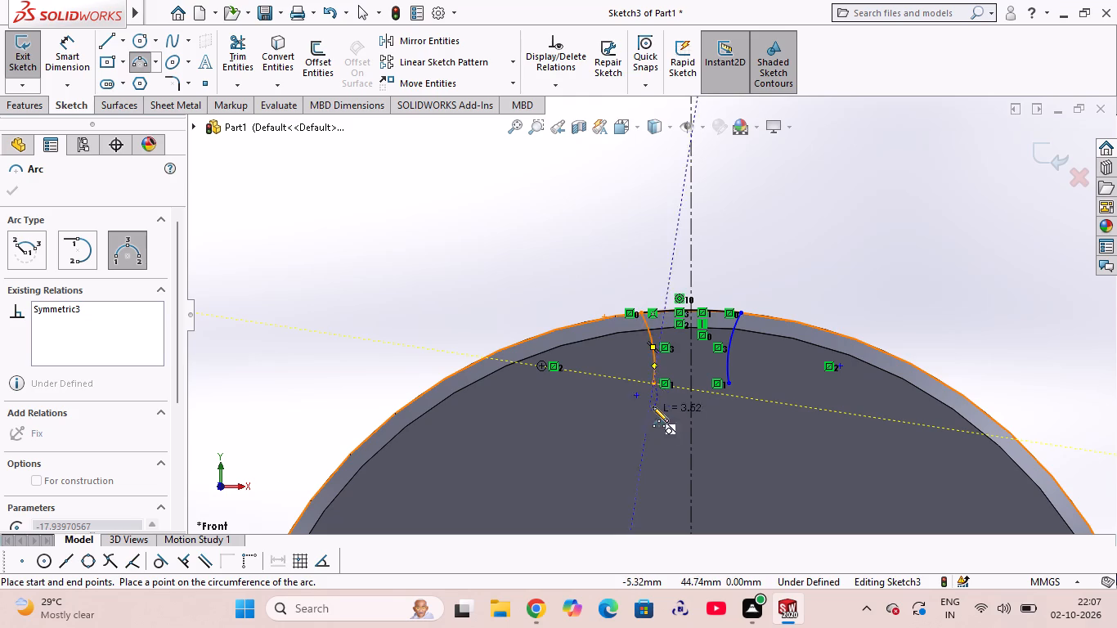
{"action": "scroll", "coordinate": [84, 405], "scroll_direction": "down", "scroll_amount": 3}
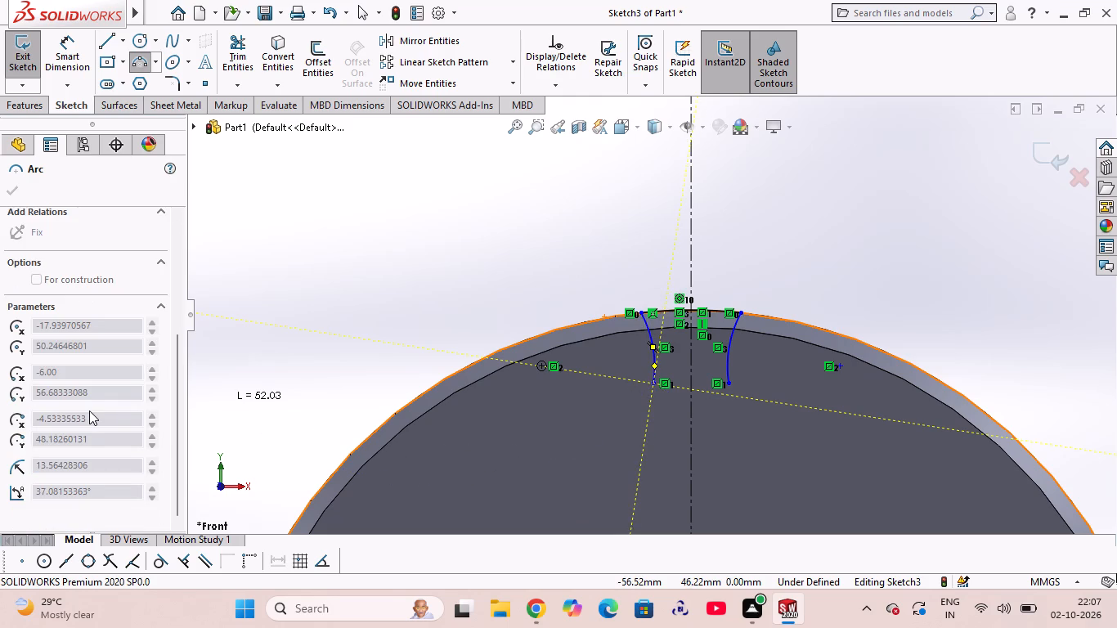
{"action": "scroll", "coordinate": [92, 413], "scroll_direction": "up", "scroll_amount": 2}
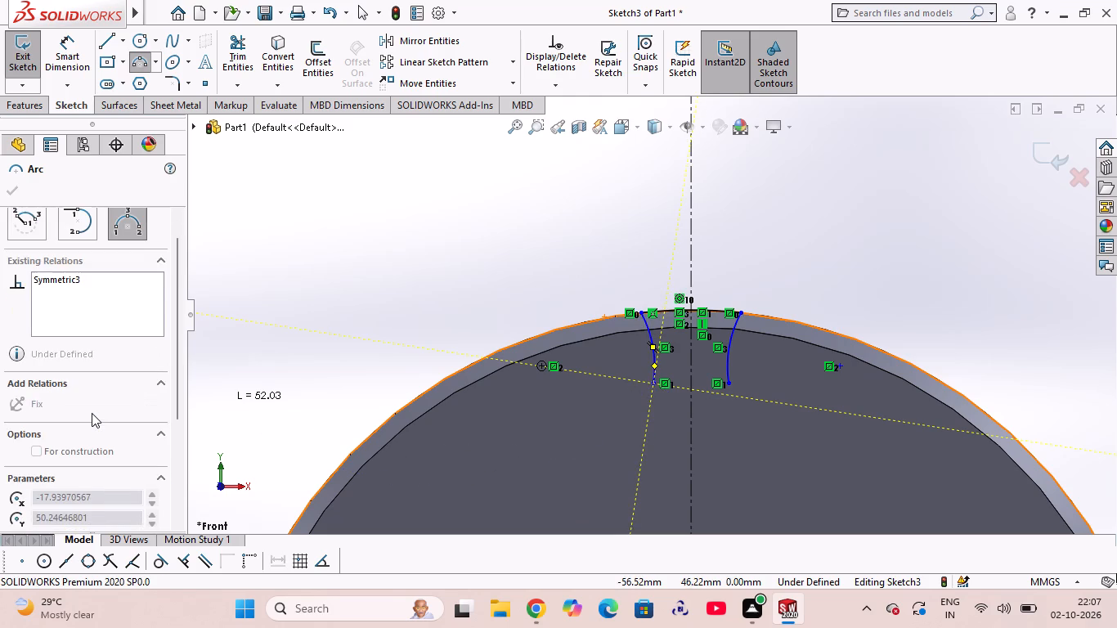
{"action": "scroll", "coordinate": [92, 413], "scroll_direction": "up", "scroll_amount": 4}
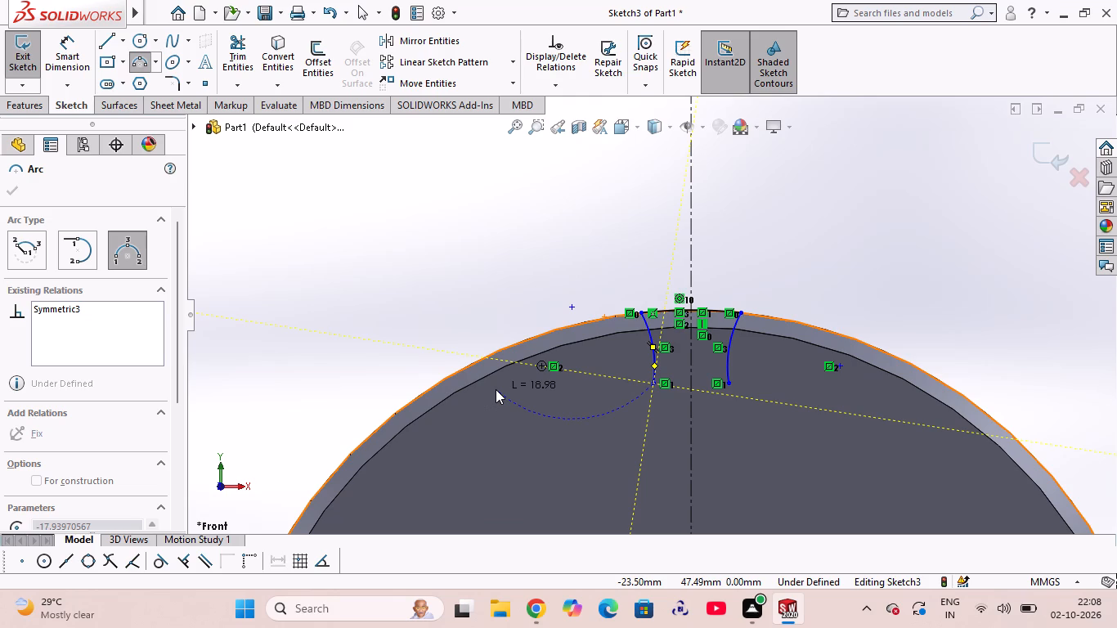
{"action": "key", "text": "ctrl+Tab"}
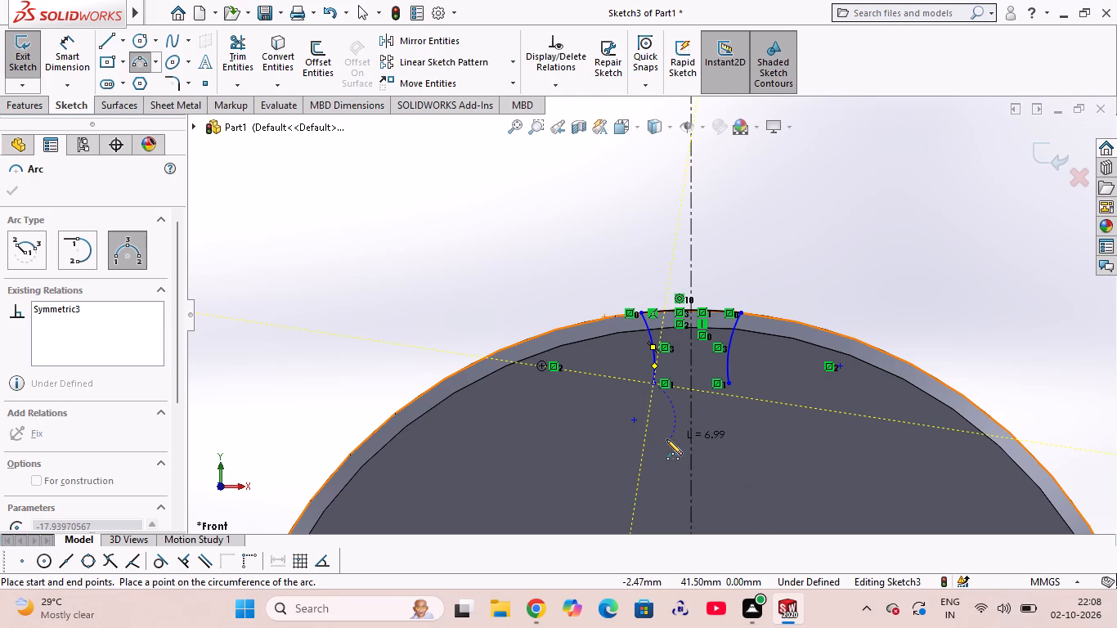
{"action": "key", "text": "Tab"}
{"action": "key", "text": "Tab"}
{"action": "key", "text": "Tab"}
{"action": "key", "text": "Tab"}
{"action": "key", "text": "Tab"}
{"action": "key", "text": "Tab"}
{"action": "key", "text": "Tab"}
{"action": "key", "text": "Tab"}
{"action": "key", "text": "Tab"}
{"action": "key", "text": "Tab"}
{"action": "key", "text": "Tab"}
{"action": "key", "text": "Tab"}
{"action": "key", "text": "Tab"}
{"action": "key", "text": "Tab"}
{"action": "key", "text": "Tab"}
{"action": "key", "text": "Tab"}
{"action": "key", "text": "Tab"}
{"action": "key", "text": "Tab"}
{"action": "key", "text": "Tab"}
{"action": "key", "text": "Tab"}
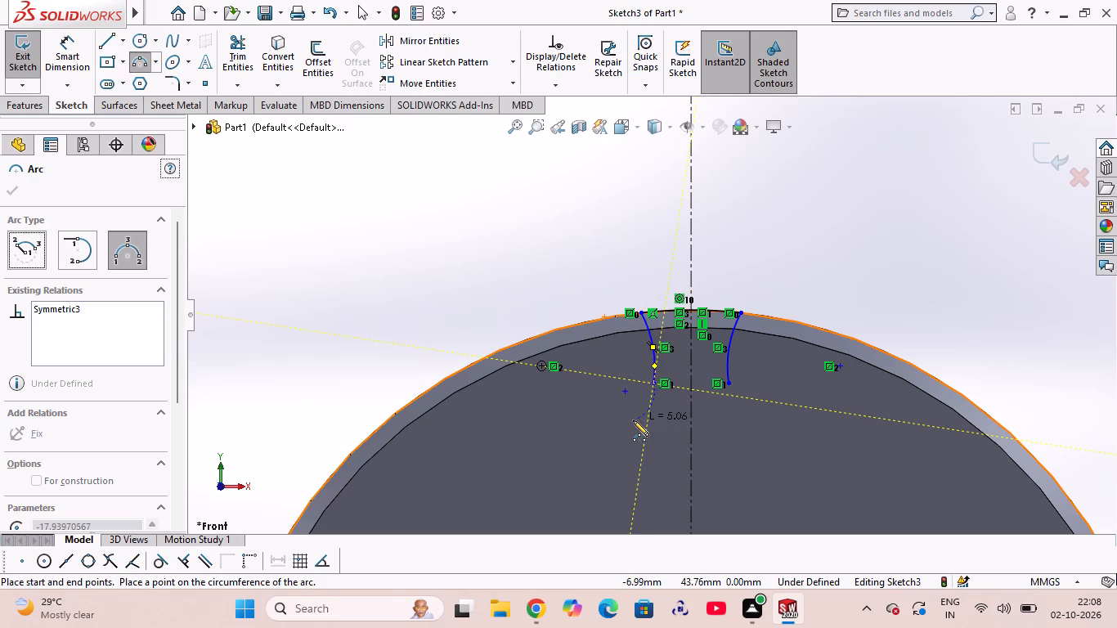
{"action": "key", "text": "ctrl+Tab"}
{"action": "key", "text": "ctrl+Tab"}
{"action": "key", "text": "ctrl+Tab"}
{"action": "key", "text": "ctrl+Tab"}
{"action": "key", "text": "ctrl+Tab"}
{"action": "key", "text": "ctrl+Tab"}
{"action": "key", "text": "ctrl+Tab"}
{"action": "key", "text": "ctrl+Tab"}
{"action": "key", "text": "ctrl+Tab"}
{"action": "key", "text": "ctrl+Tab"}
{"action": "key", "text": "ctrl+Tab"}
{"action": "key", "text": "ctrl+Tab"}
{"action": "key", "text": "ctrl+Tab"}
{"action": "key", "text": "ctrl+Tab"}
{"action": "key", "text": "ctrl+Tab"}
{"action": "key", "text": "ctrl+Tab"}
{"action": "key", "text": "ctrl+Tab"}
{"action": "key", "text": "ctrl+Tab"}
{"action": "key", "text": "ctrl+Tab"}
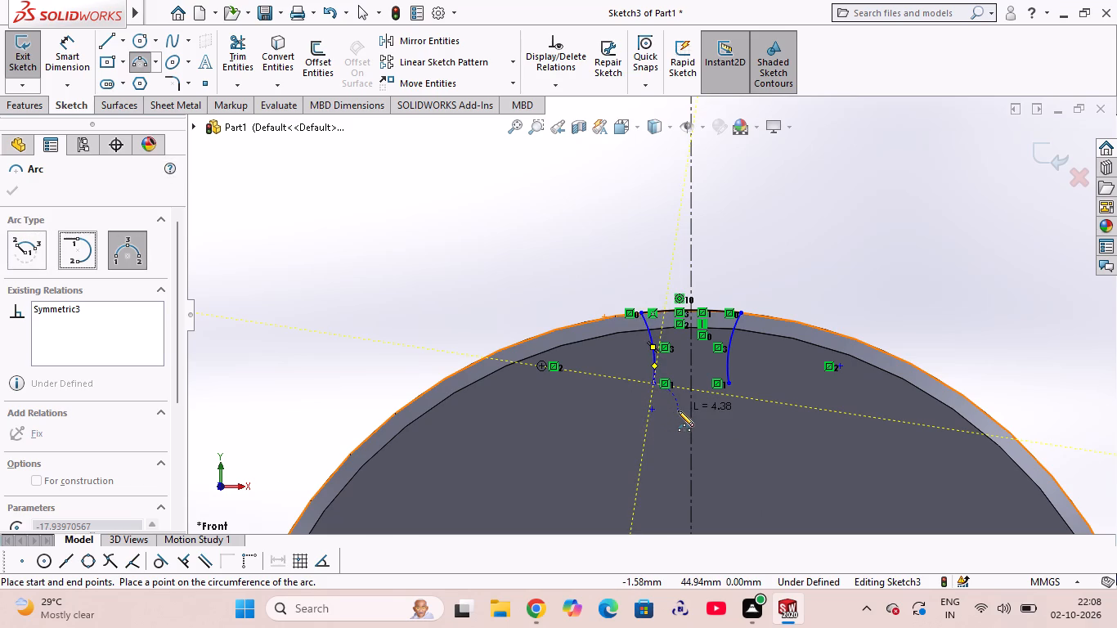
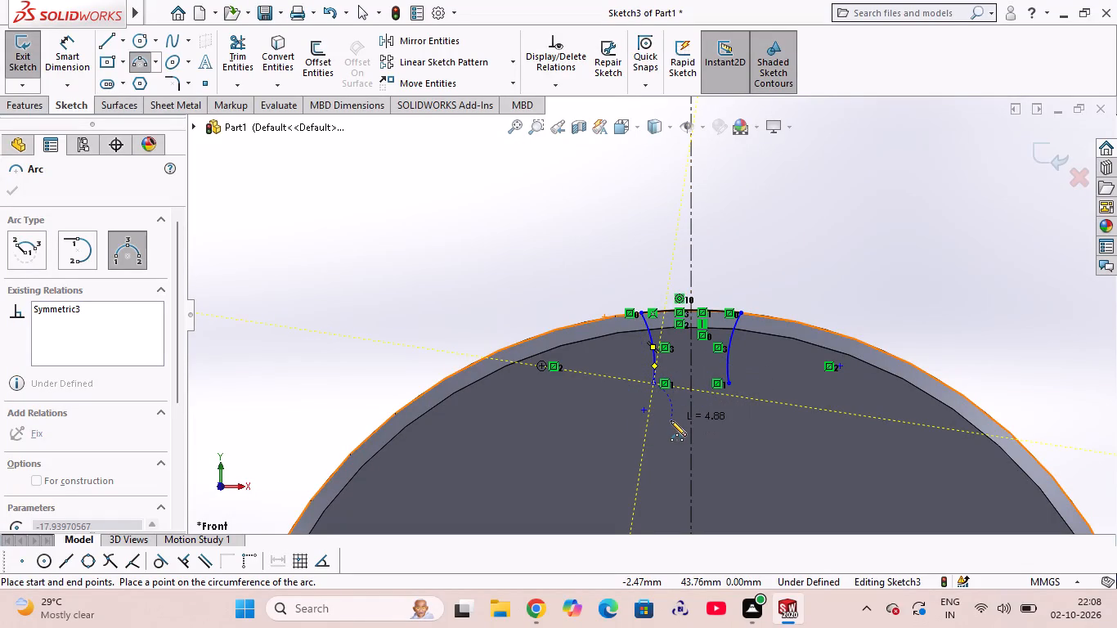
Sketch a three-point corner arc with about a 3.2 mm chord from the left side arc's lower endpoint, rounding inward toward the centerline.
{"action": "key", "text": "Escape"}
{"action": "right_click", "coordinate": [665, 422]}
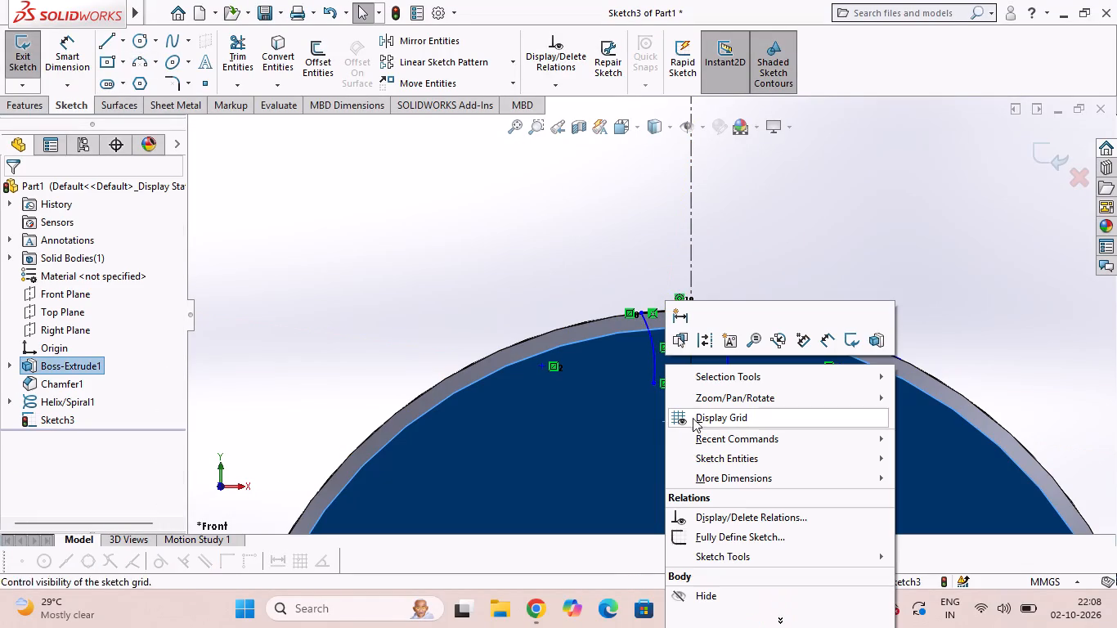
{"action": "left_click", "coordinate": [737, 437]}
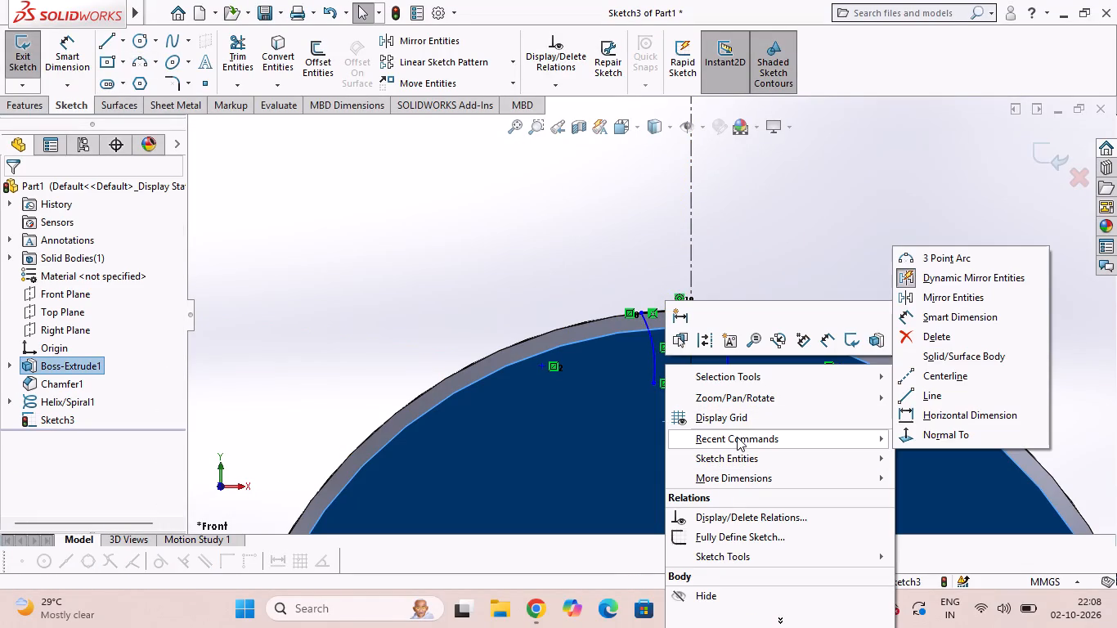
{"action": "left_click", "coordinate": [971, 264]}
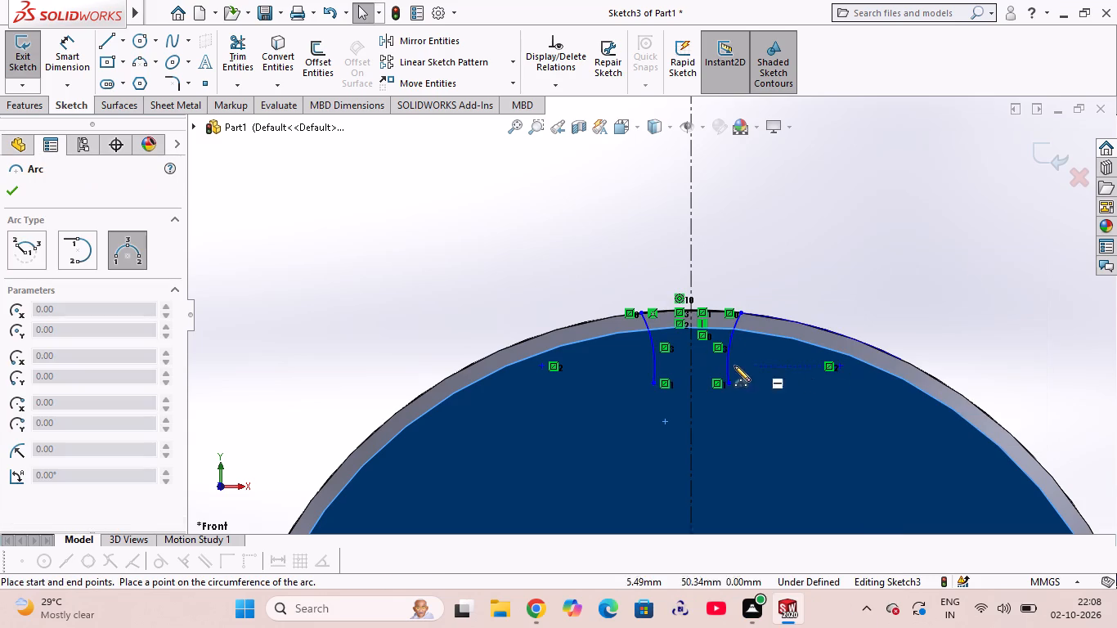
{"action": "left_click", "coordinate": [674, 401]}
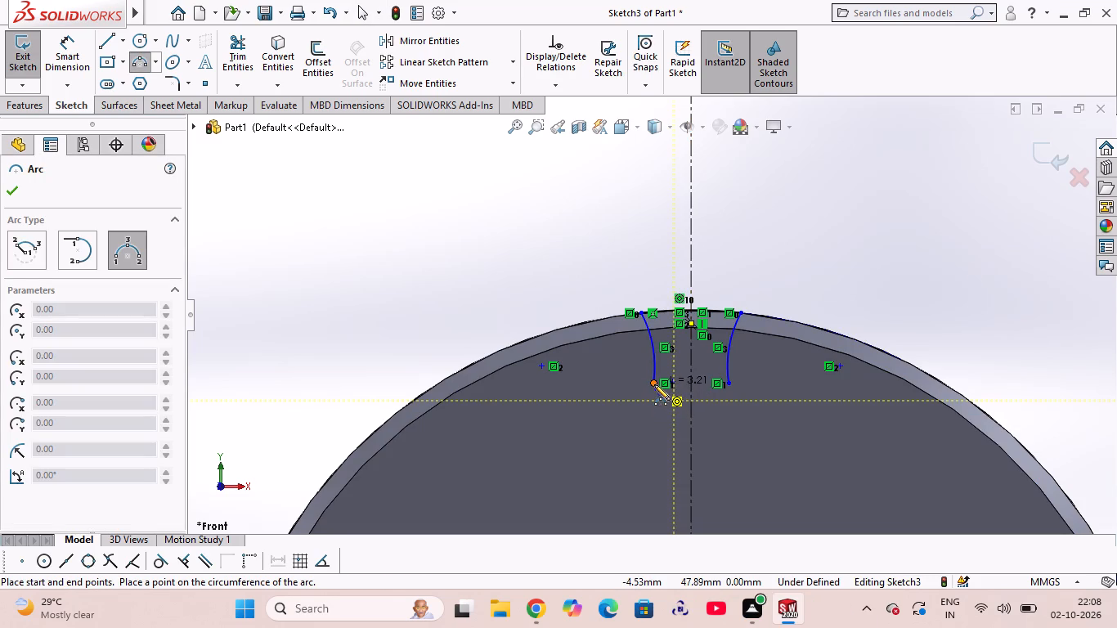
{"action": "left_click", "coordinate": [654, 384]}
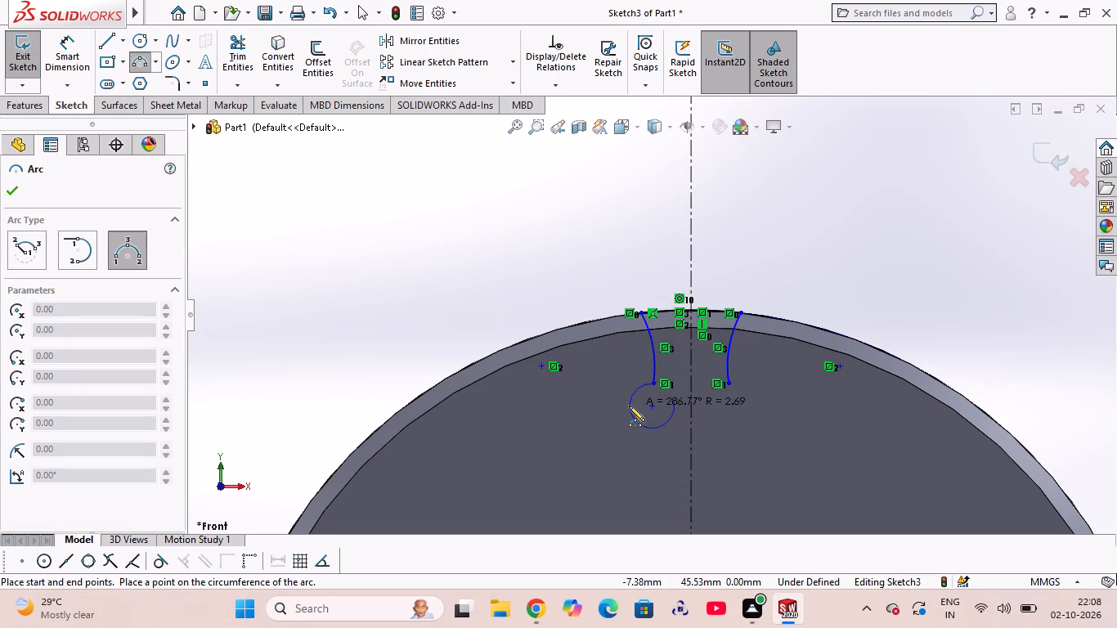
{"action": "left_click", "coordinate": [660, 397]}
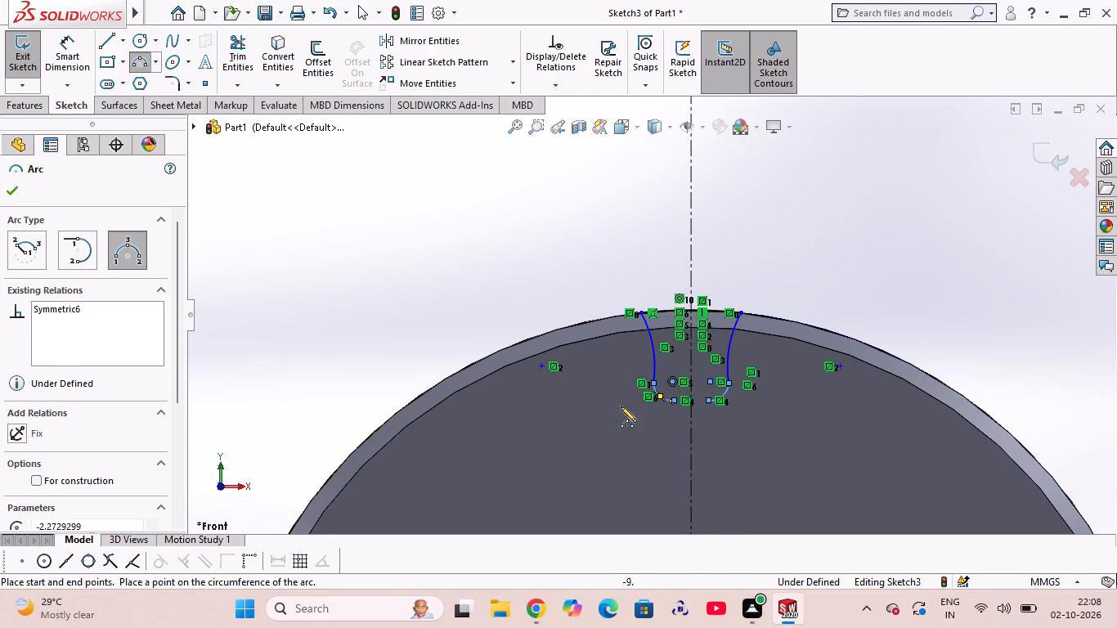
{"action": "key", "text": "Escape"}
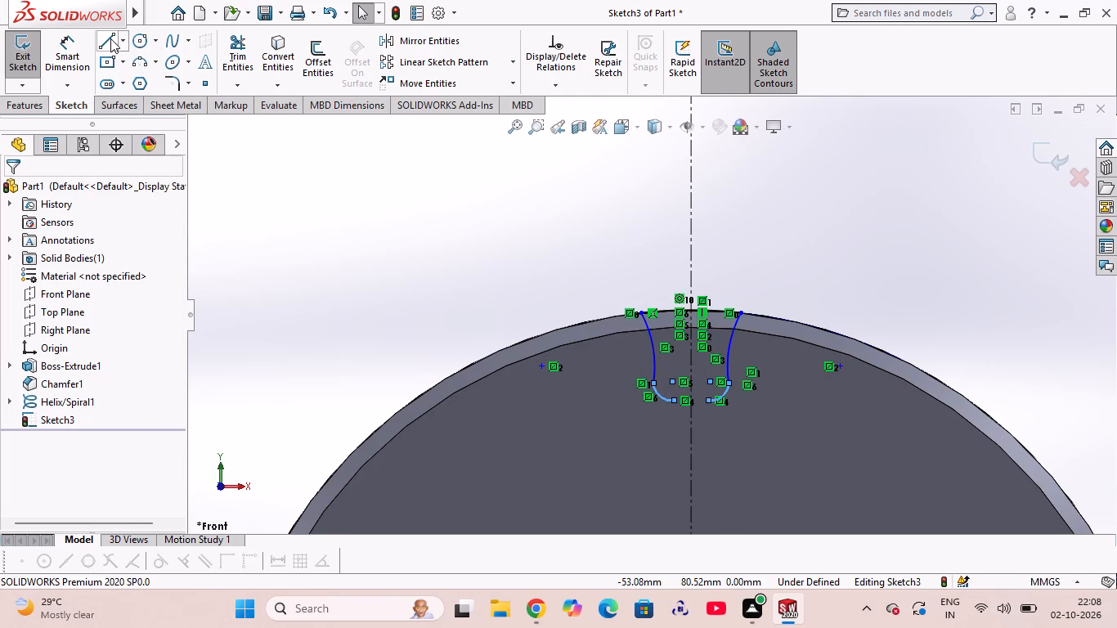
Sketch a horizontal line from the left corner arc's bottom endpoint to the vertical centerline to close the tooth-gap bottom.
{"action": "left_click", "coordinate": [110, 38]}
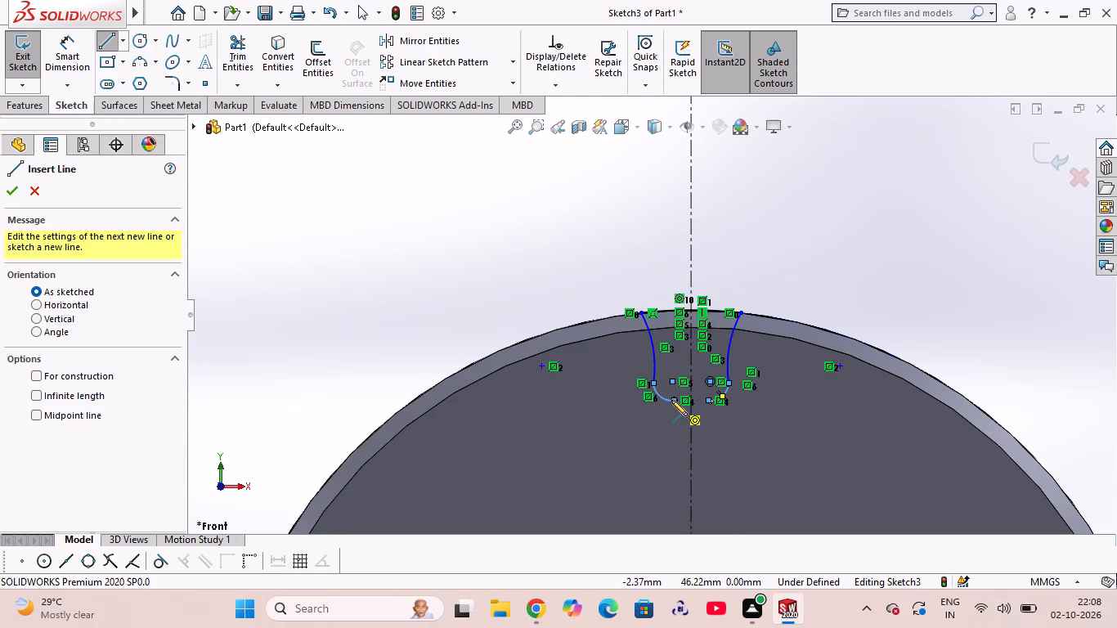
{"action": "left_click", "coordinate": [675, 400]}
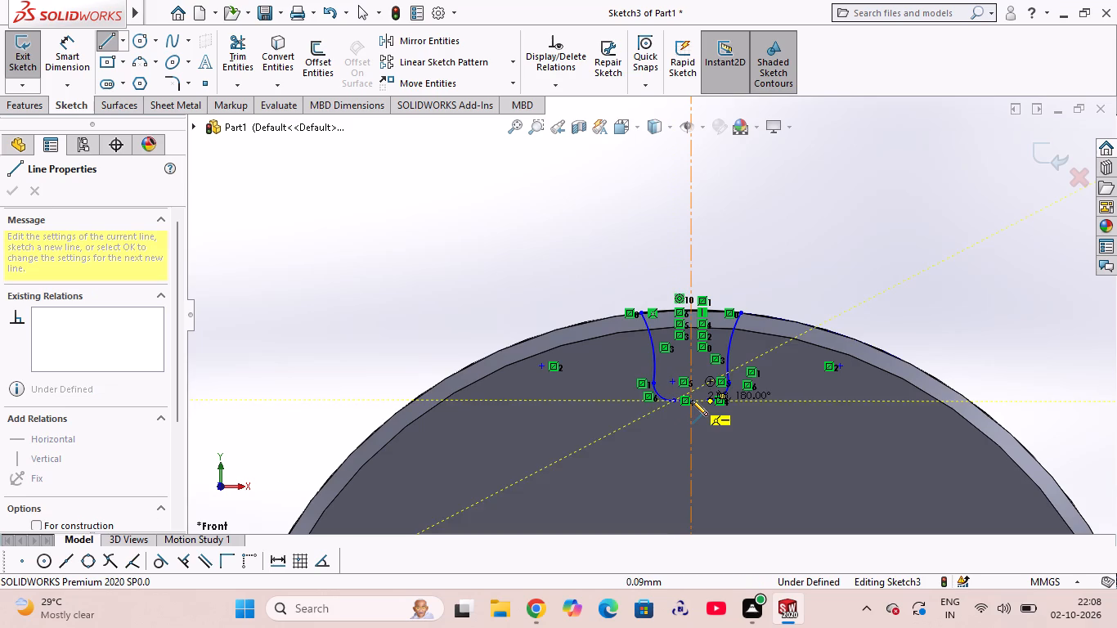
{"action": "left_click", "coordinate": [692, 400]}
{"action": "key", "text": "Escape"}
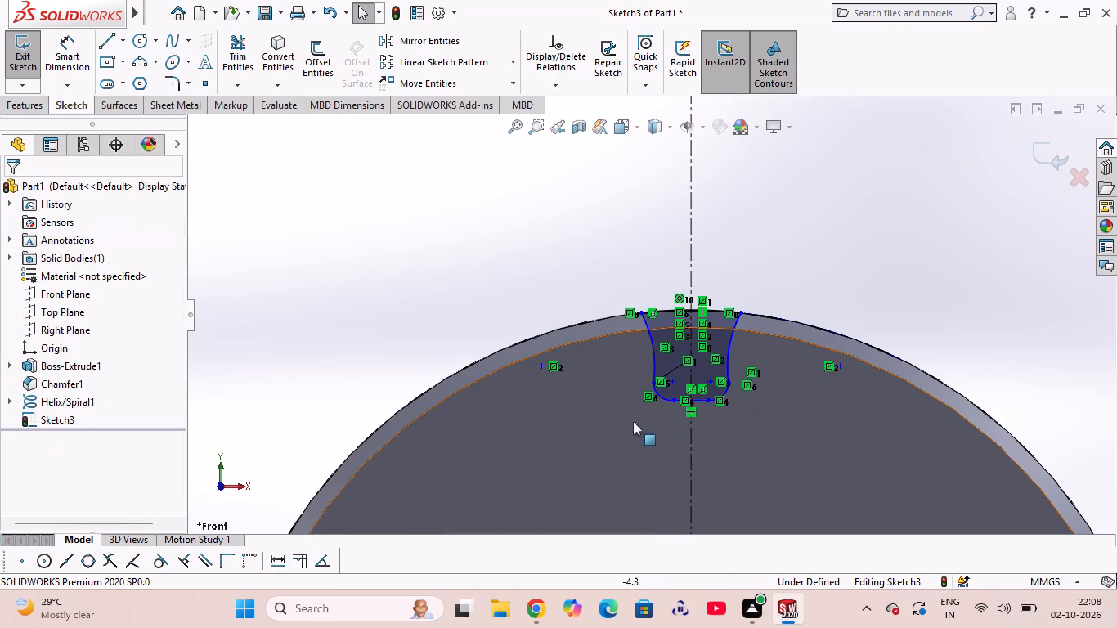
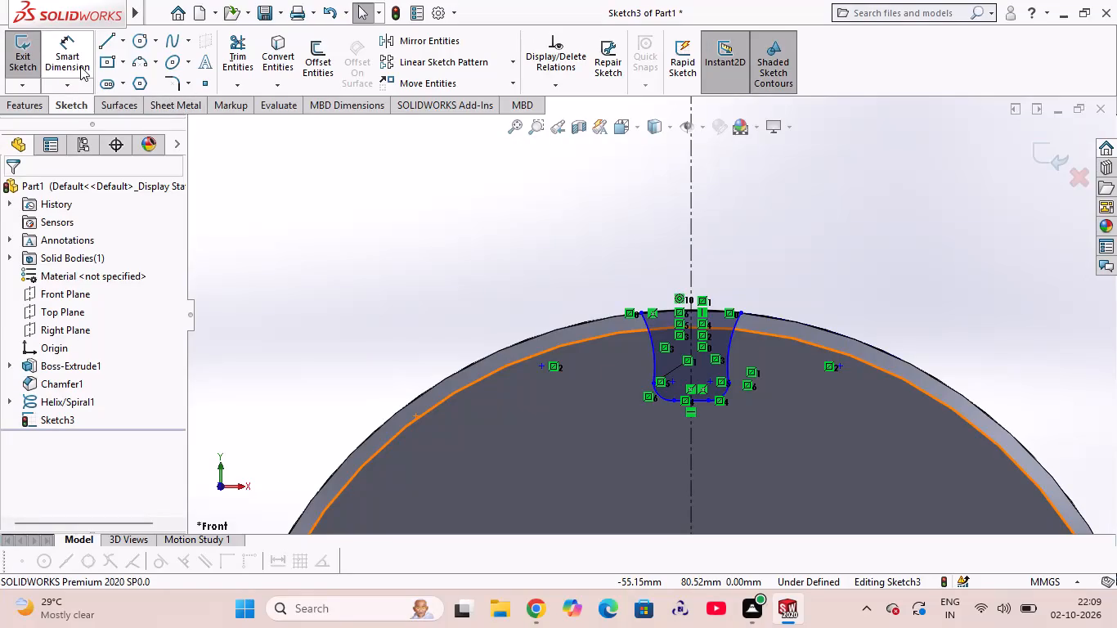
Dimension the left bottom corner arc of the tooth-gap profile with a 2 mm radius.
{"action": "left_click", "coordinate": [660, 395]}
{"action": "left_click", "coordinate": [567, 442]}
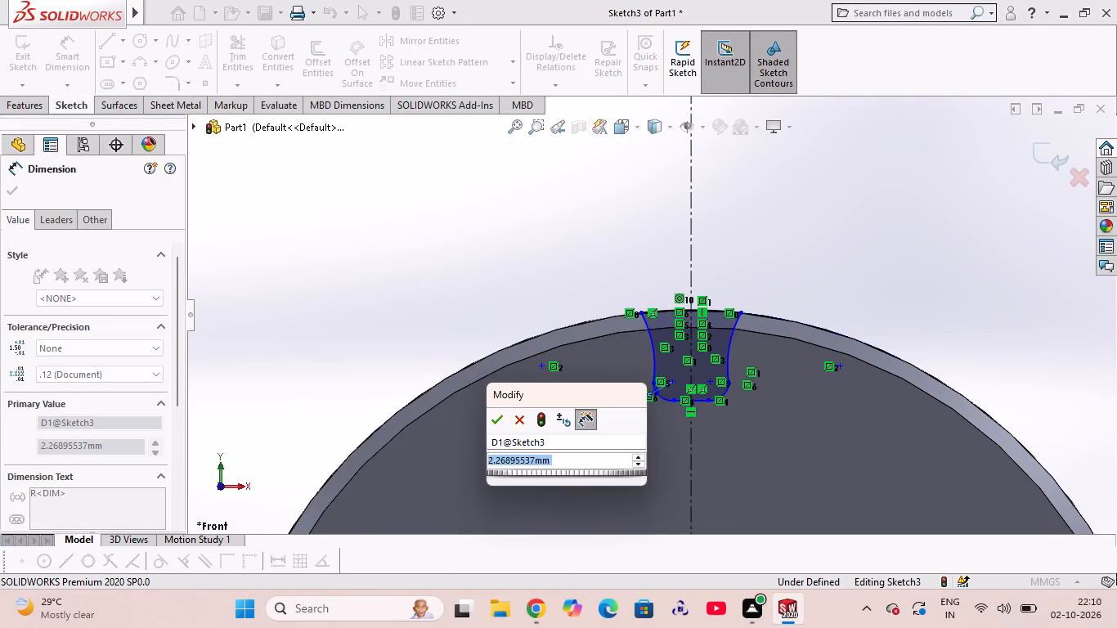
{"action": "key", "text": "2"}
{"action": "key", "text": "Return"}
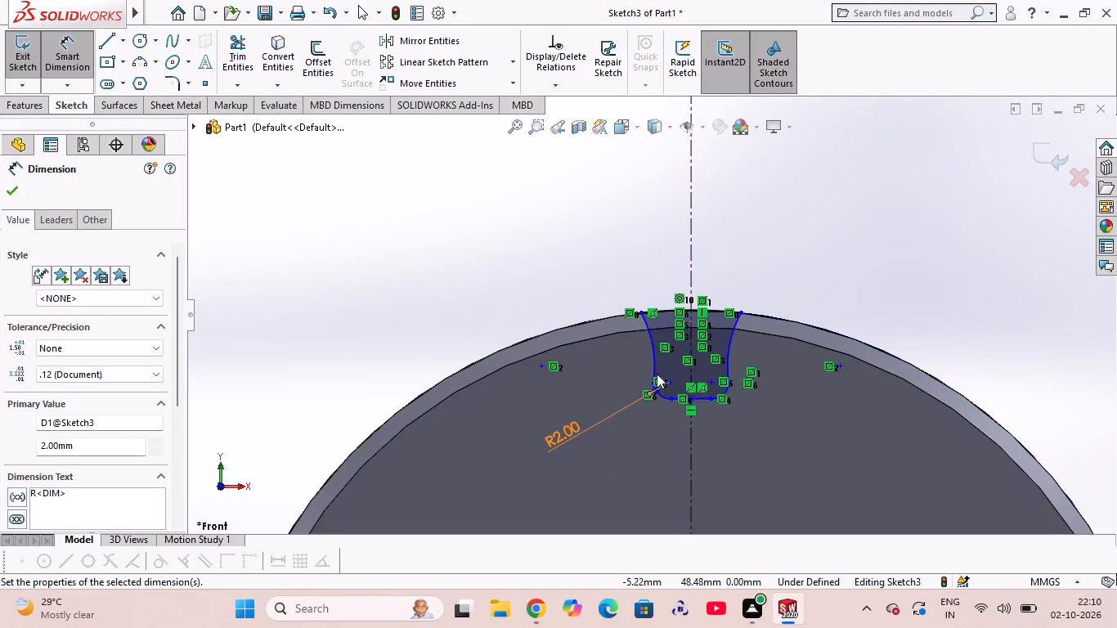
Dimension the left side arc of the tooth-gap profile with a 20 mm radius.
{"action": "left_click", "coordinate": [652, 348]}
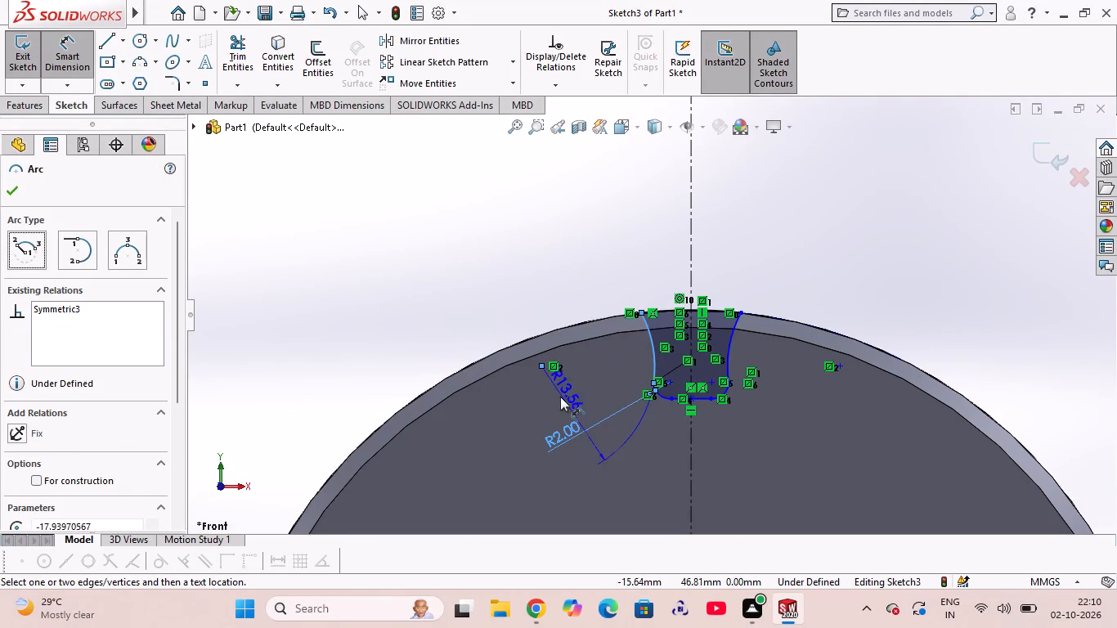
{"action": "left_click", "coordinate": [606, 358]}
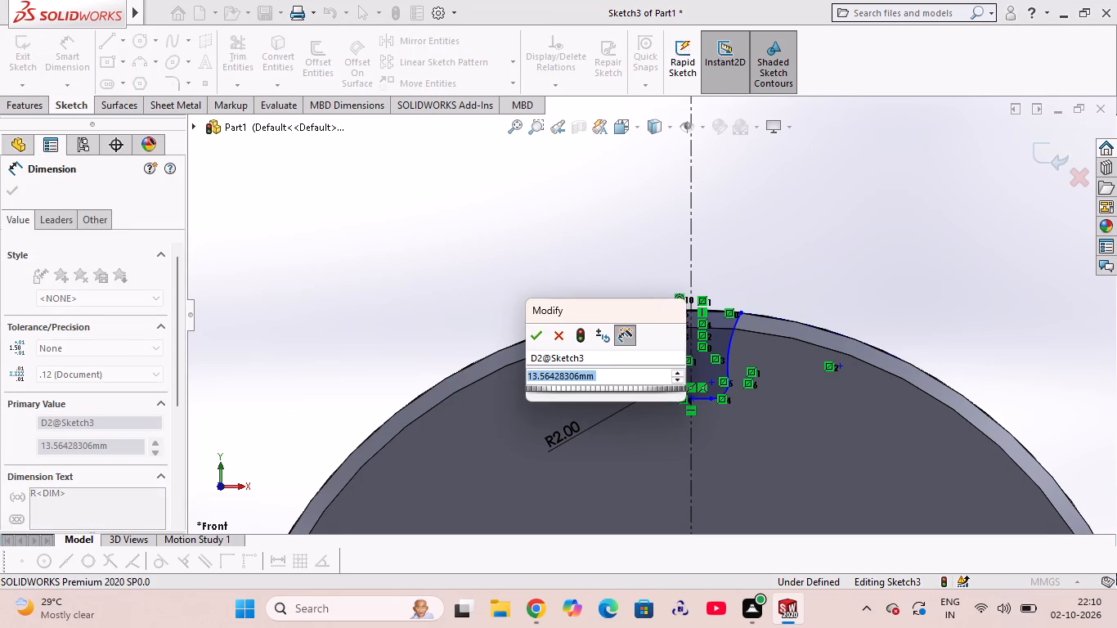
{"action": "type", "text": "20"}
{"action": "key", "text": "Return"}
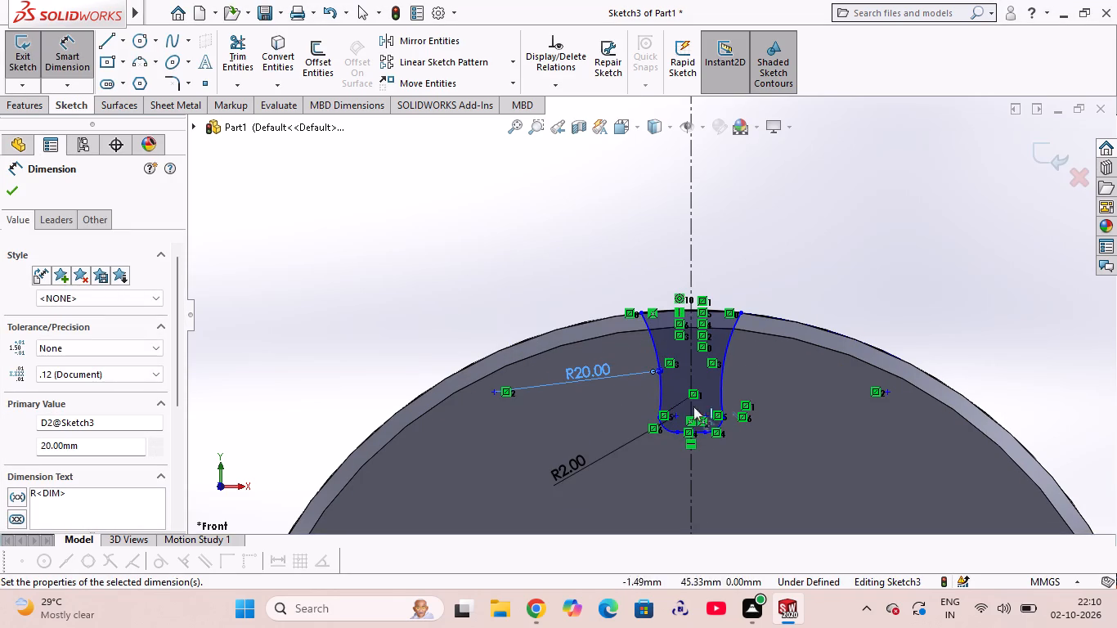
Dimension the tooth-gap depth from the top arc to the midpoint of the bottom line as 9.5 mm.
{"action": "left_click", "coordinate": [690, 309]}
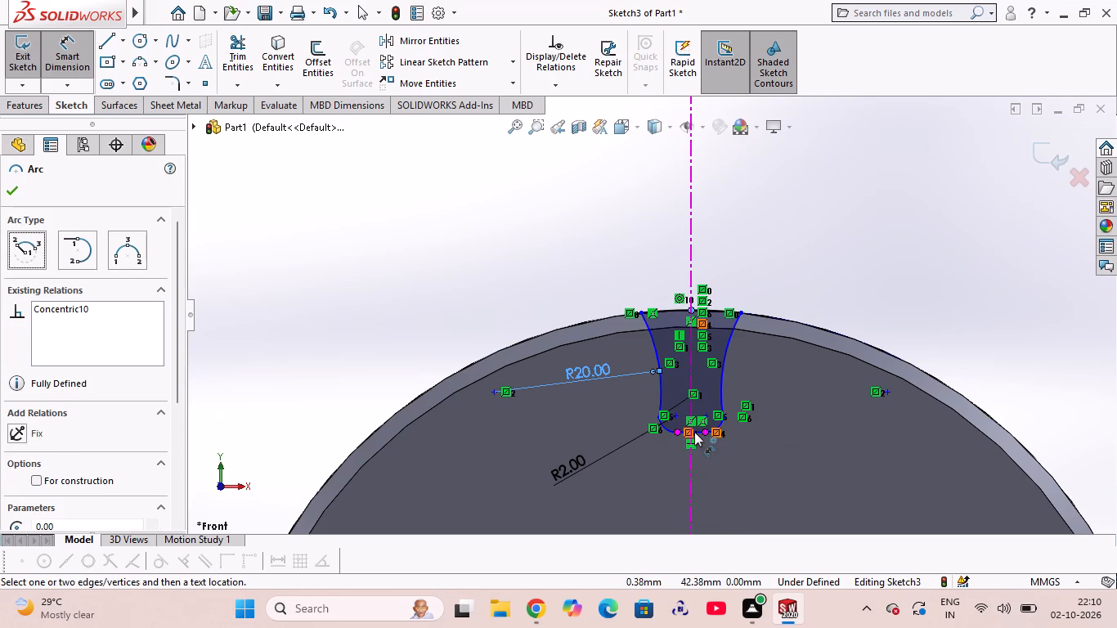
{"action": "left_click", "coordinate": [694, 432]}
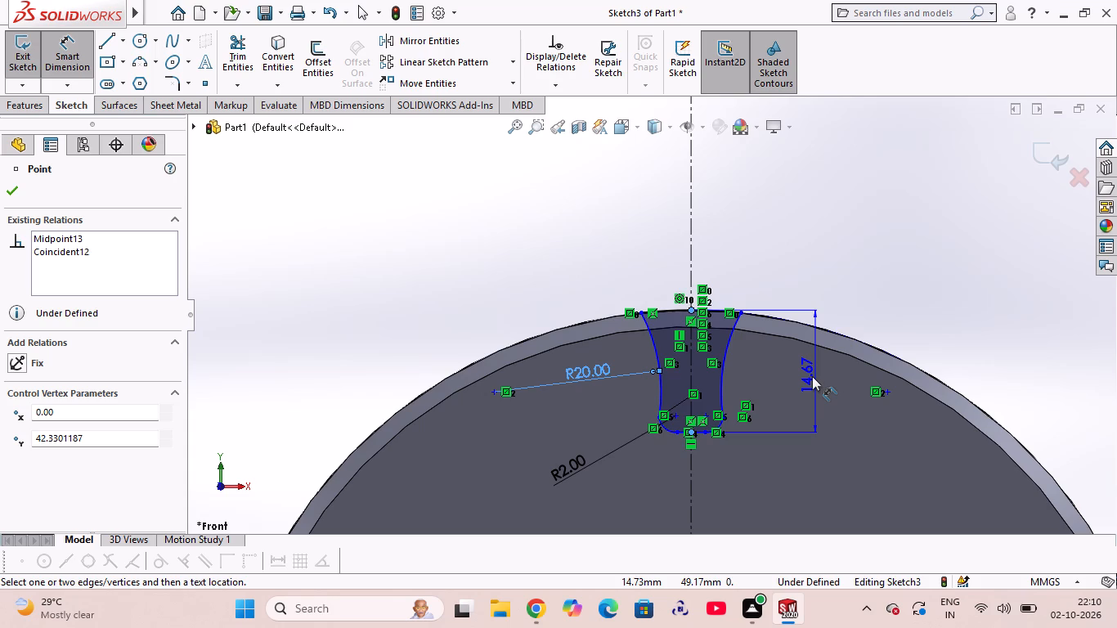
{"action": "left_click", "coordinate": [812, 376]}
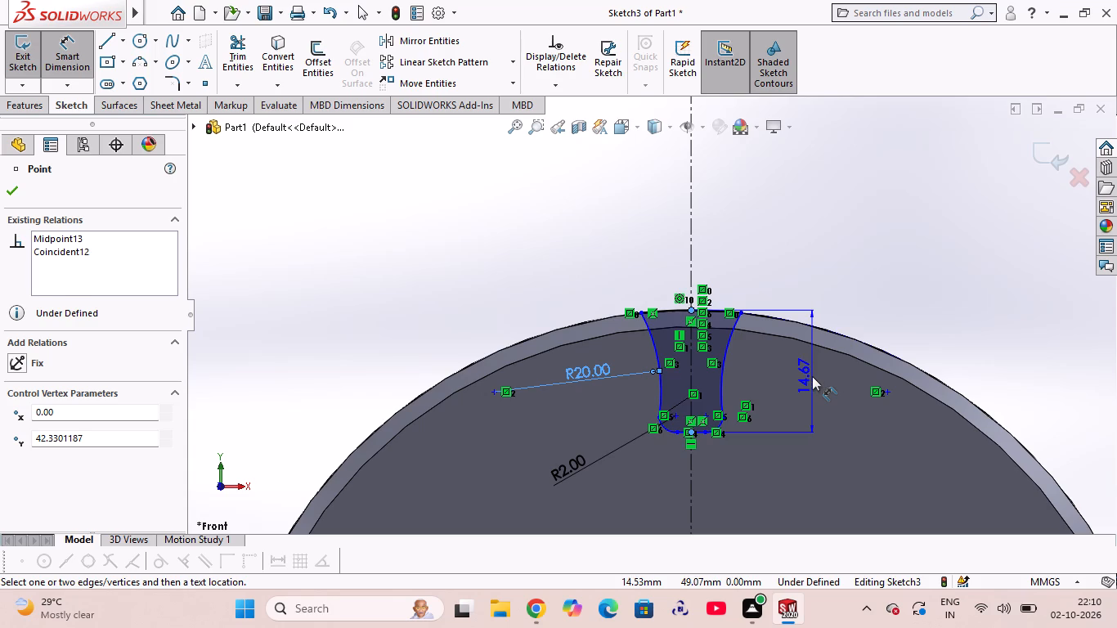
{"action": "key", "text": "9"}
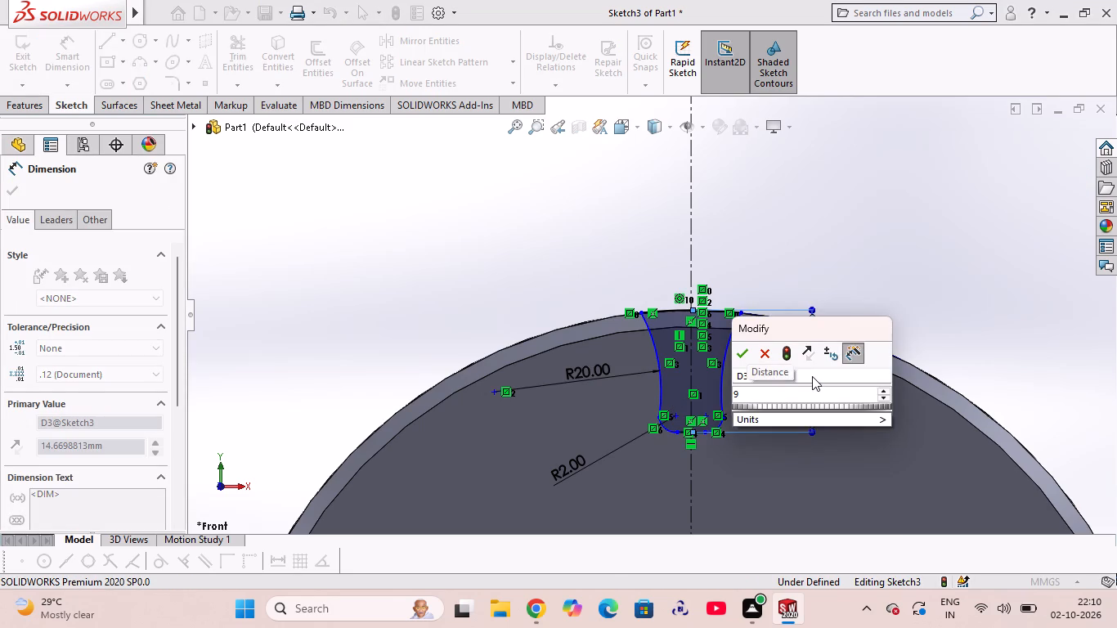
{"action": "type", "text": ".5"}
{"action": "key", "text": "Return"}
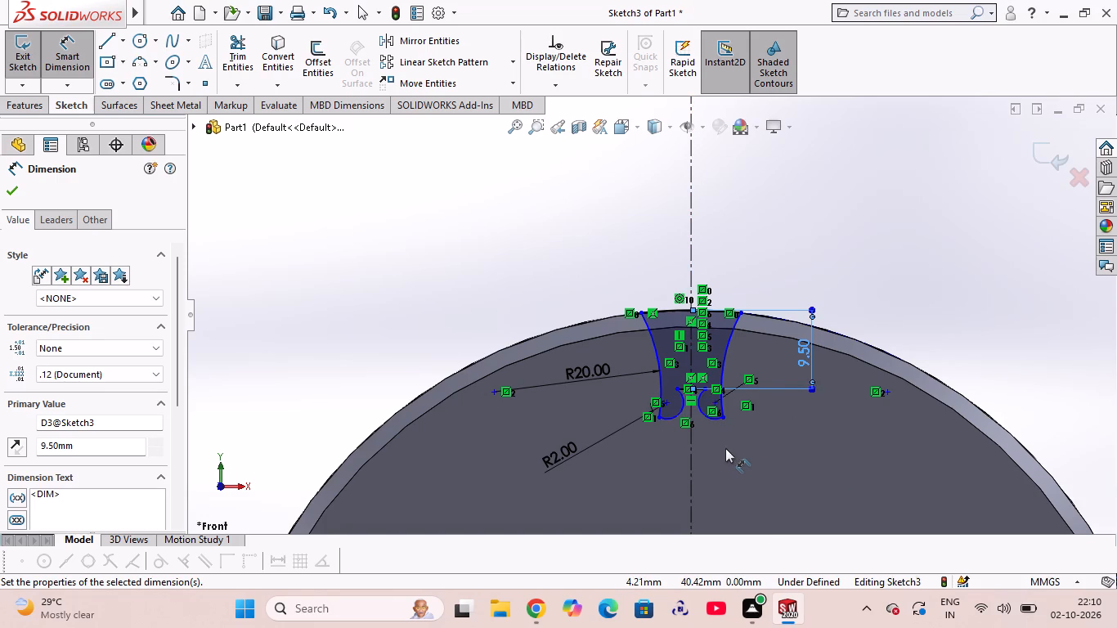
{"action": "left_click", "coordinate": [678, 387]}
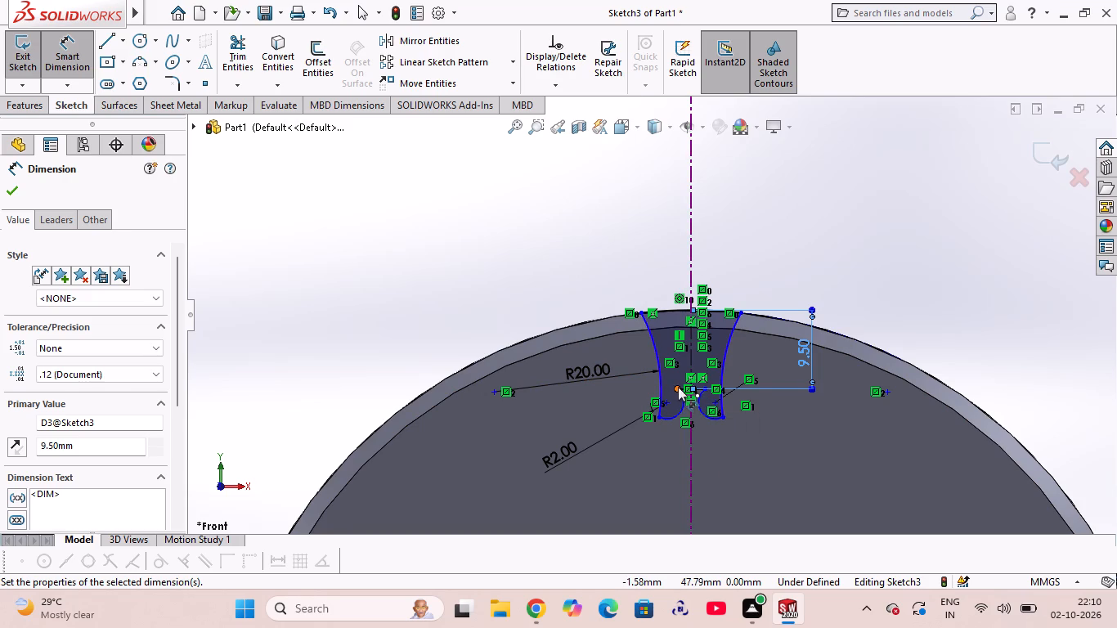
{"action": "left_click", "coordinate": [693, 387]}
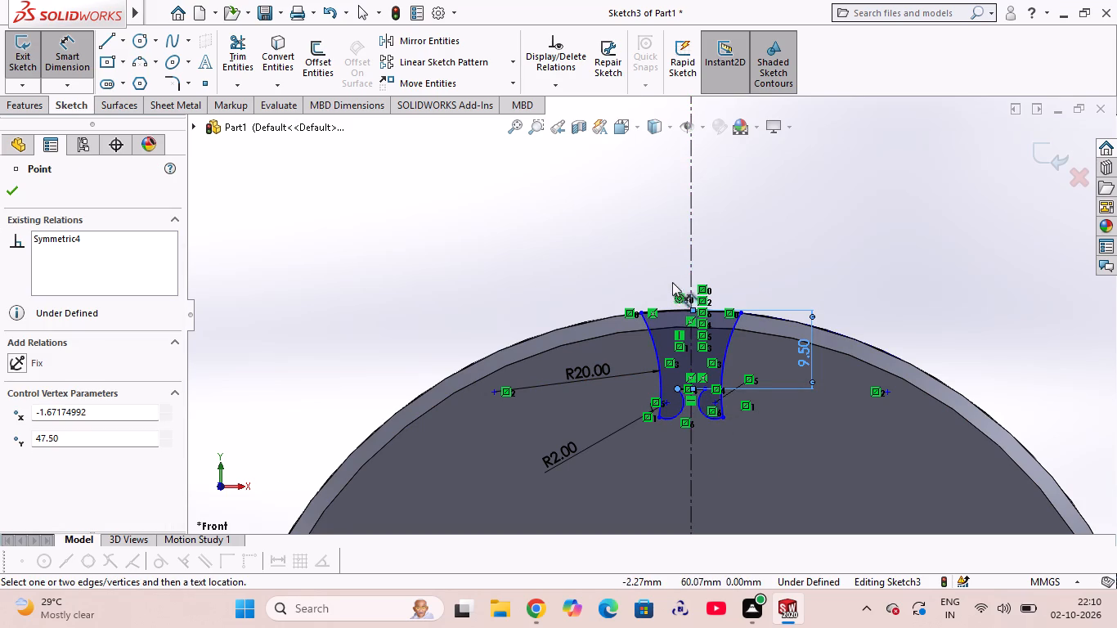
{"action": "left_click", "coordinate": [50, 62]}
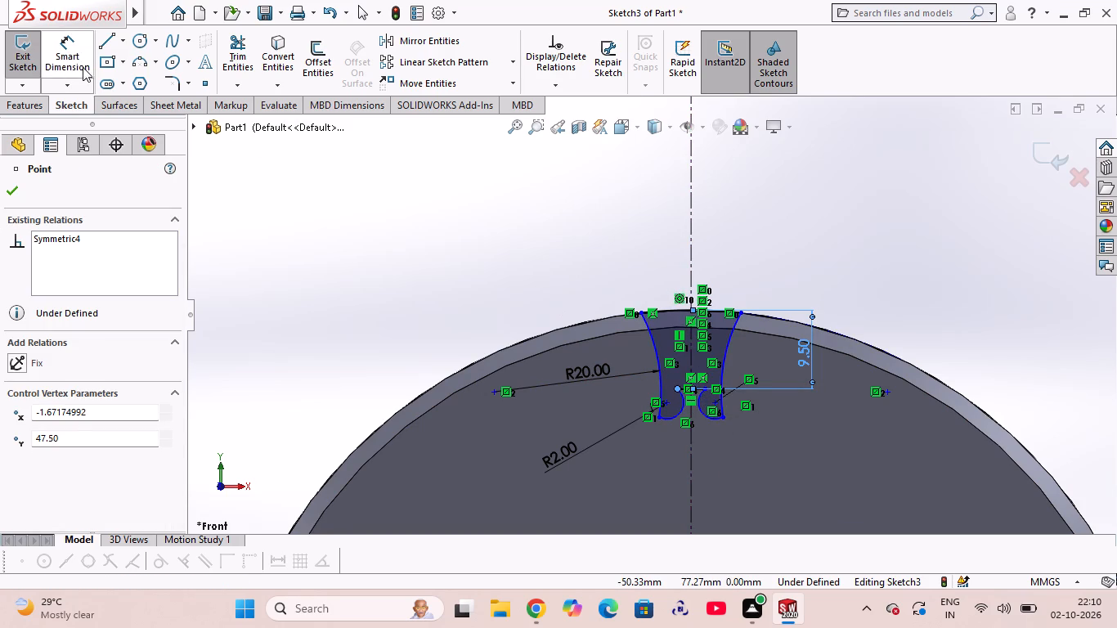
Dimension the horizontal distance from the bottom line's left endpoint to its midpoint on the centerline as 0.5 mm.
{"action": "left_click", "coordinate": [75, 61]}
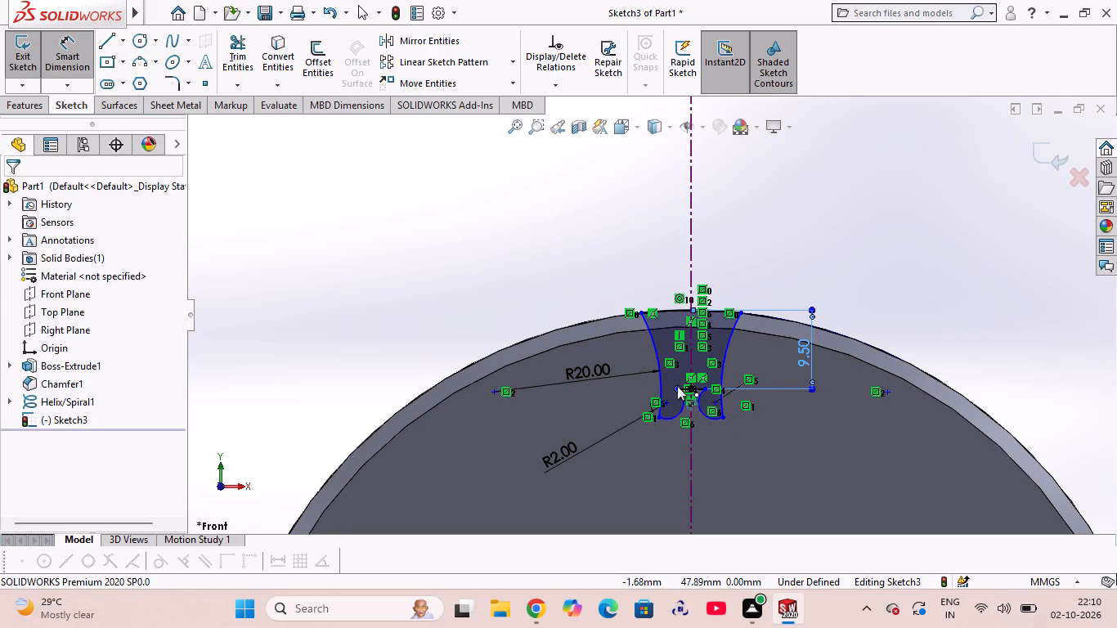
{"action": "left_click", "coordinate": [677, 387]}
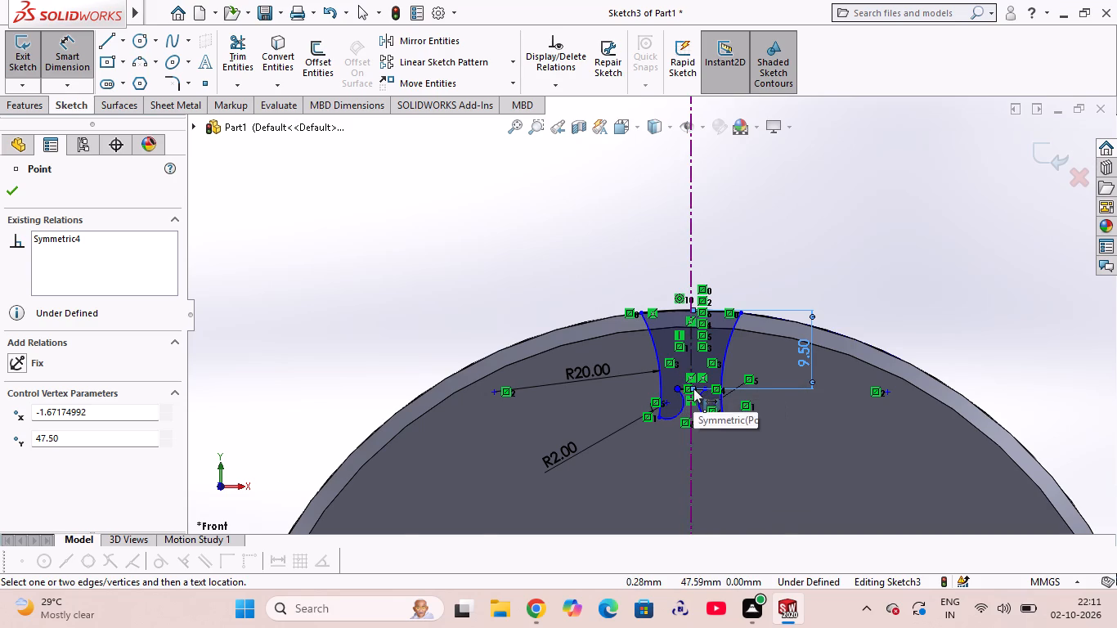
{"action": "scroll", "coordinate": [690, 392], "scroll_direction": "up", "scroll_amount": 5}
{"action": "scroll", "coordinate": [689, 392], "scroll_direction": "down", "scroll_amount": 5}
{"action": "scroll", "coordinate": [612, 236], "scroll_direction": "down", "scroll_amount": 4}
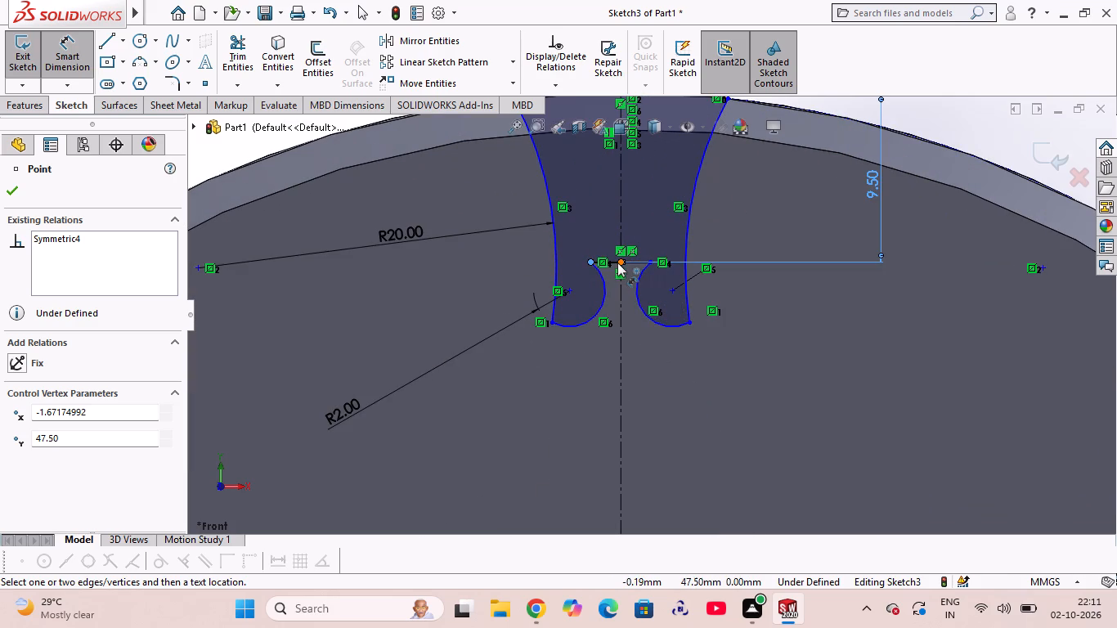
{"action": "left_click", "coordinate": [619, 260]}
{"action": "left_click", "coordinate": [611, 388]}
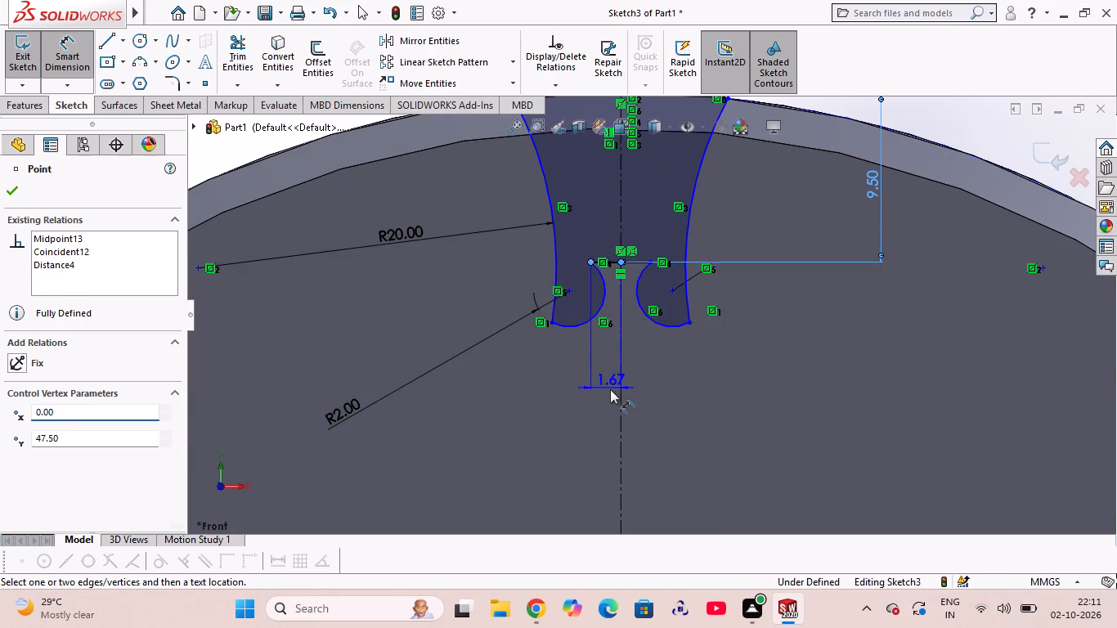
{"action": "type", "text": "0.5"}
{"action": "key", "text": "Return"}
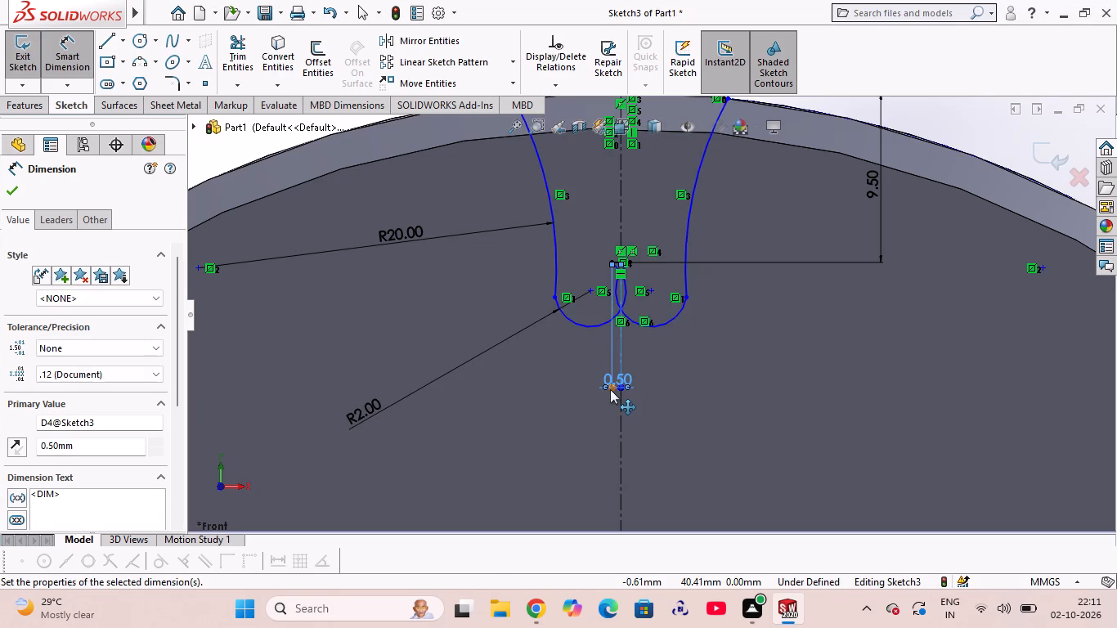
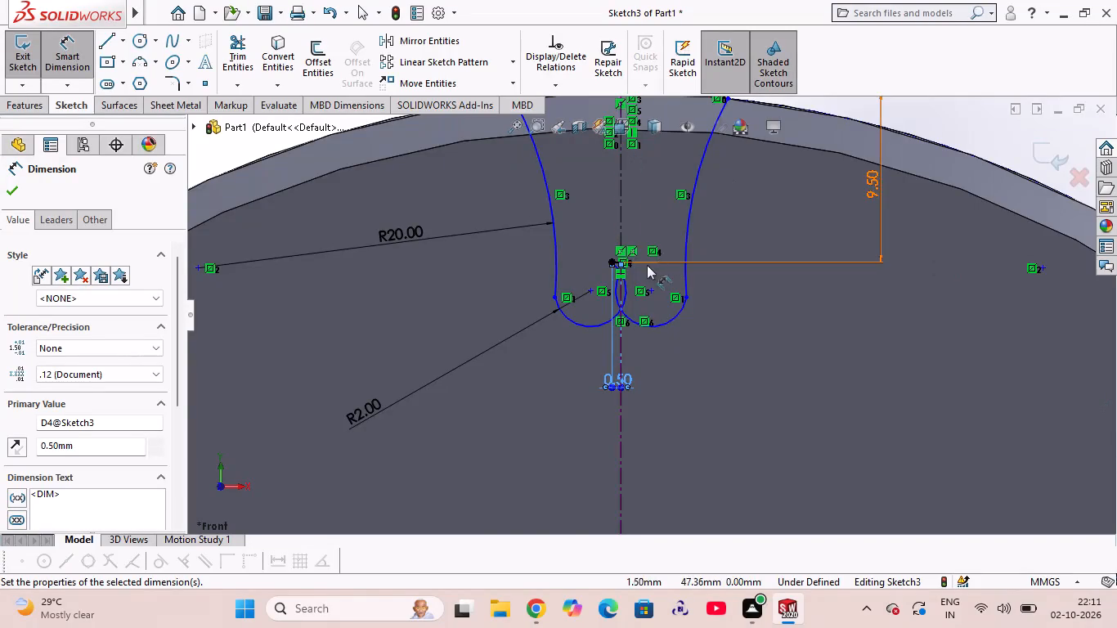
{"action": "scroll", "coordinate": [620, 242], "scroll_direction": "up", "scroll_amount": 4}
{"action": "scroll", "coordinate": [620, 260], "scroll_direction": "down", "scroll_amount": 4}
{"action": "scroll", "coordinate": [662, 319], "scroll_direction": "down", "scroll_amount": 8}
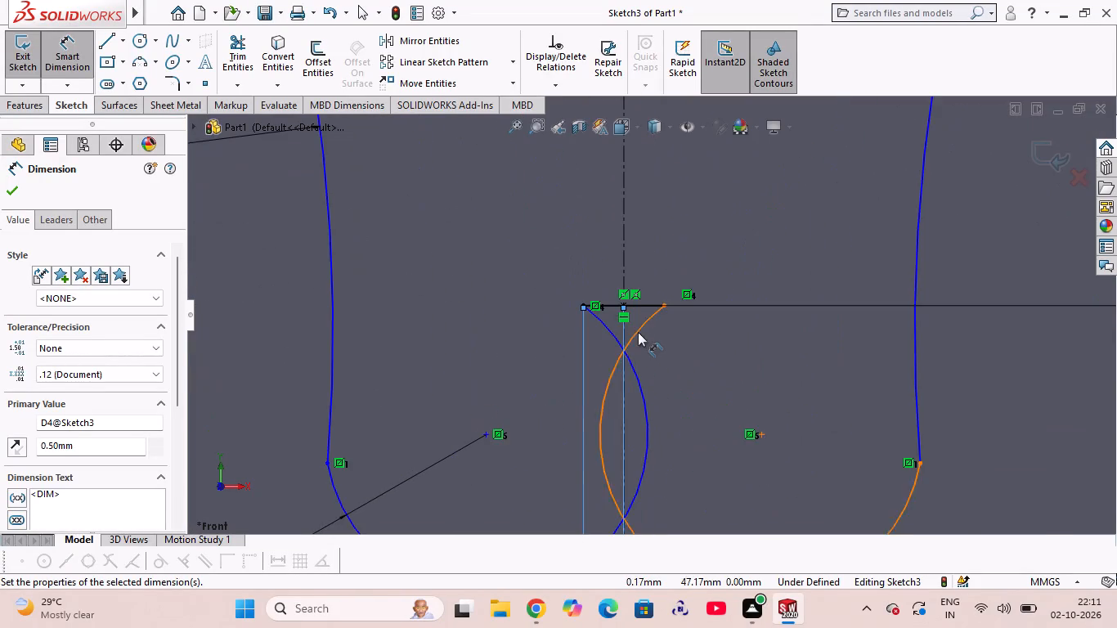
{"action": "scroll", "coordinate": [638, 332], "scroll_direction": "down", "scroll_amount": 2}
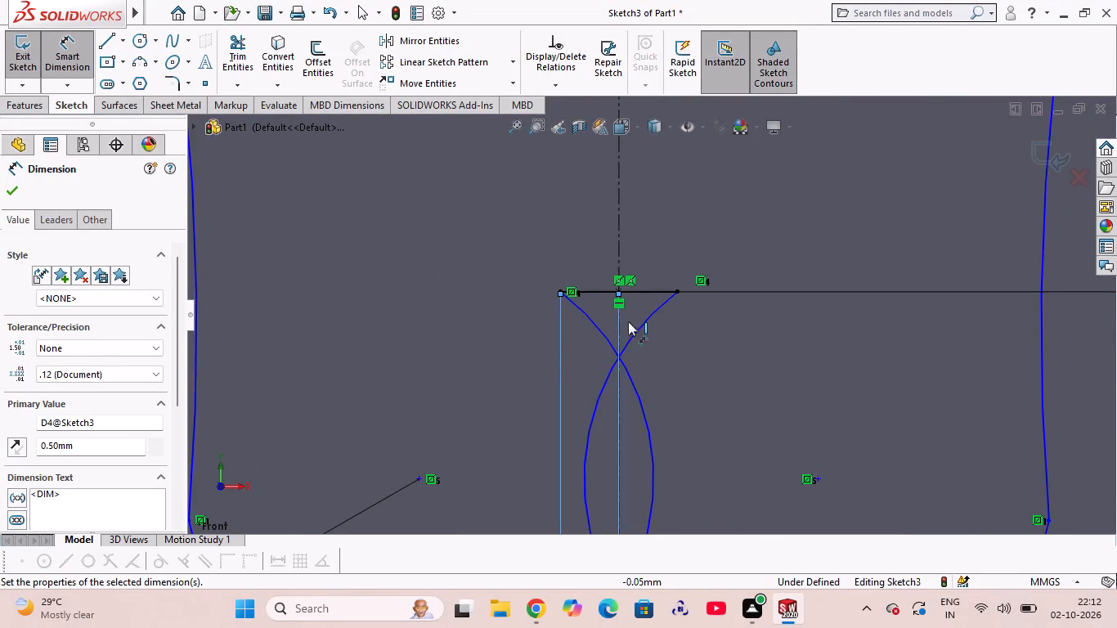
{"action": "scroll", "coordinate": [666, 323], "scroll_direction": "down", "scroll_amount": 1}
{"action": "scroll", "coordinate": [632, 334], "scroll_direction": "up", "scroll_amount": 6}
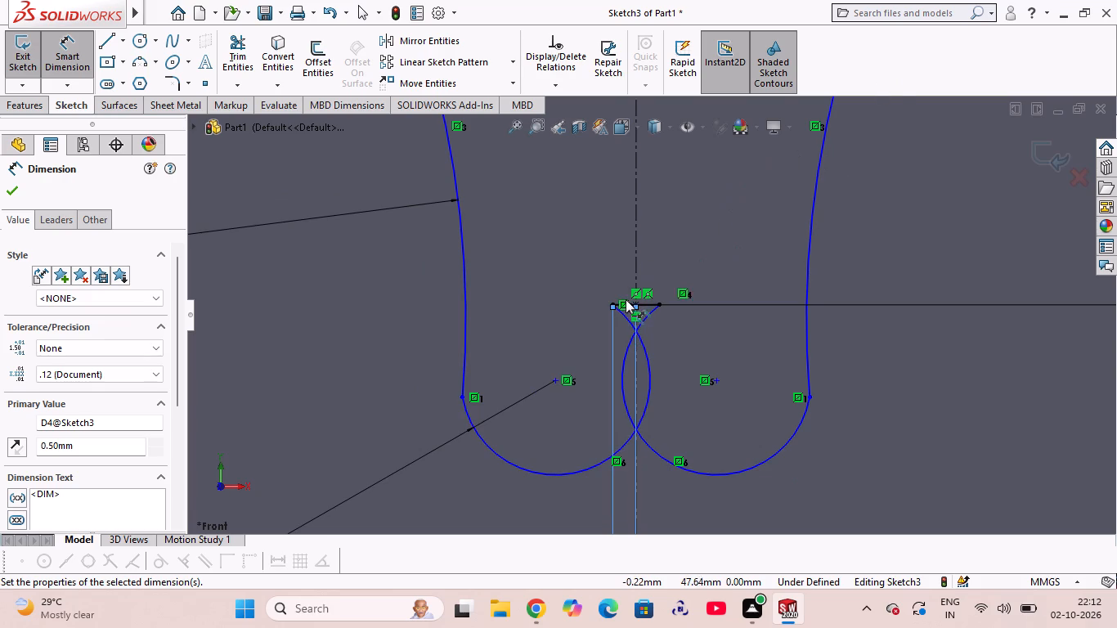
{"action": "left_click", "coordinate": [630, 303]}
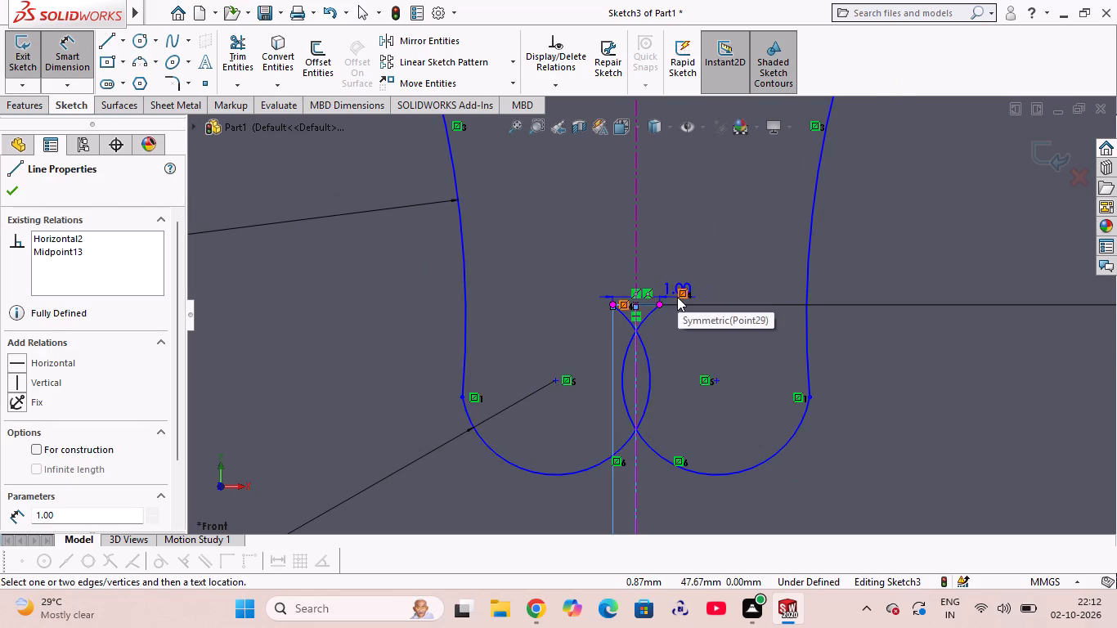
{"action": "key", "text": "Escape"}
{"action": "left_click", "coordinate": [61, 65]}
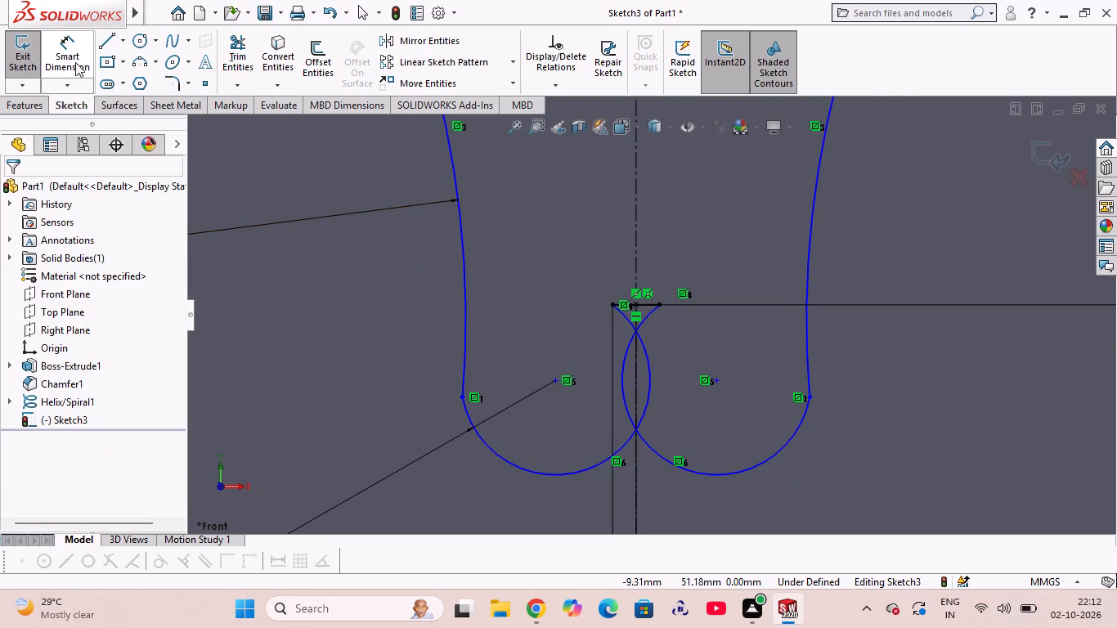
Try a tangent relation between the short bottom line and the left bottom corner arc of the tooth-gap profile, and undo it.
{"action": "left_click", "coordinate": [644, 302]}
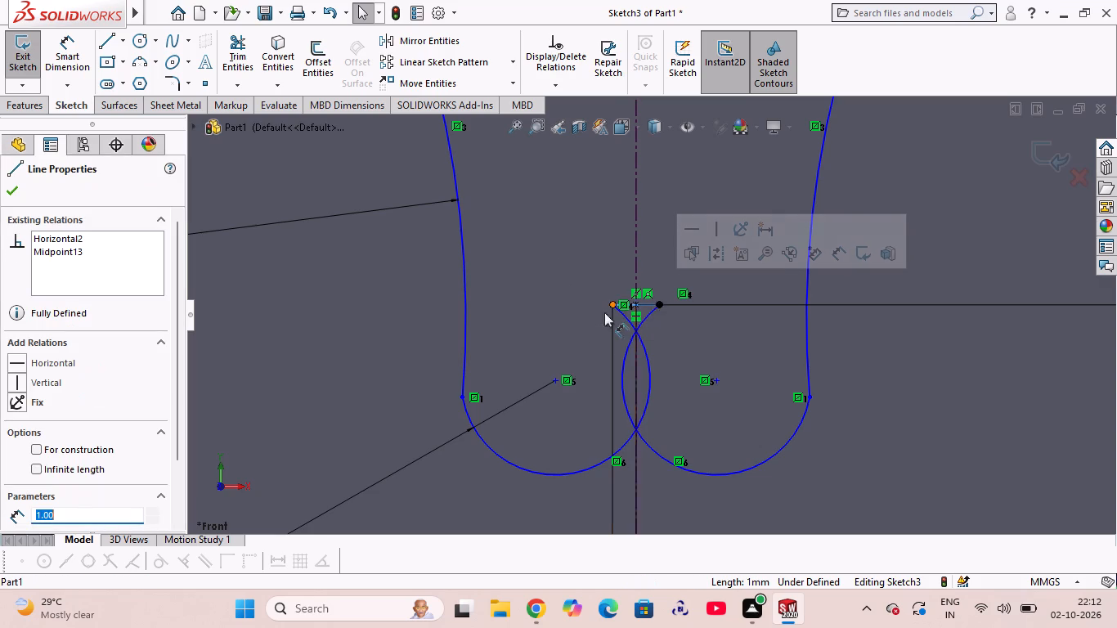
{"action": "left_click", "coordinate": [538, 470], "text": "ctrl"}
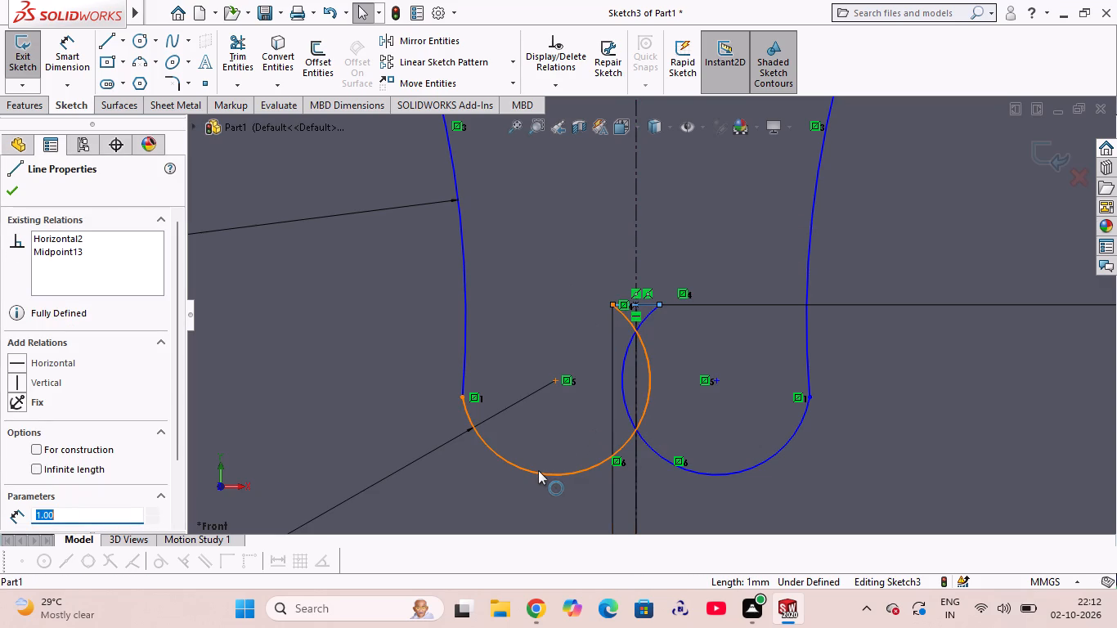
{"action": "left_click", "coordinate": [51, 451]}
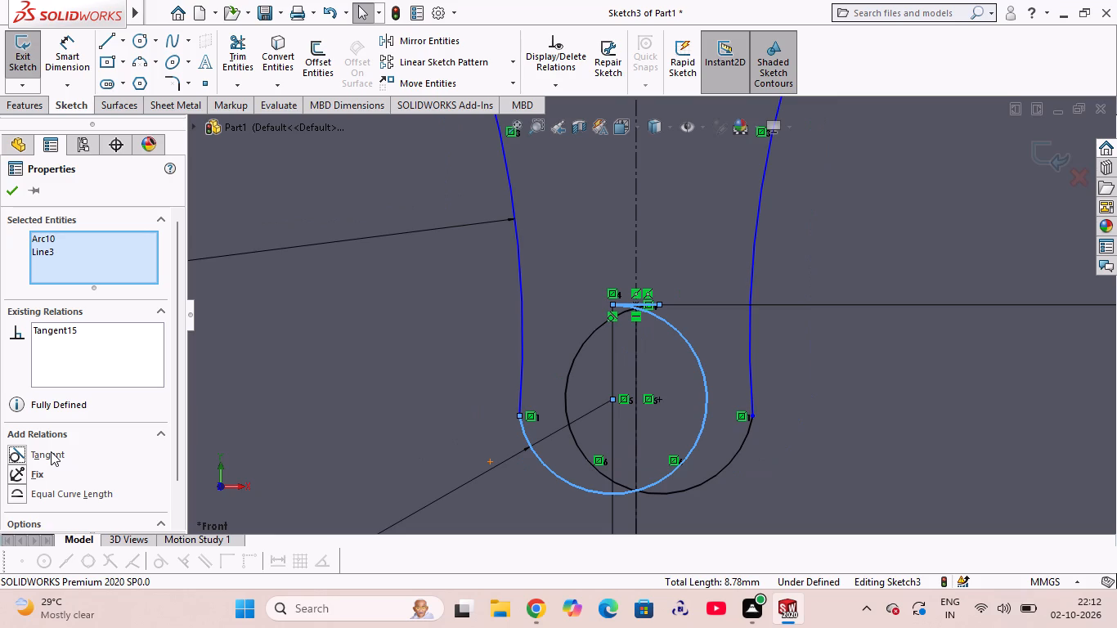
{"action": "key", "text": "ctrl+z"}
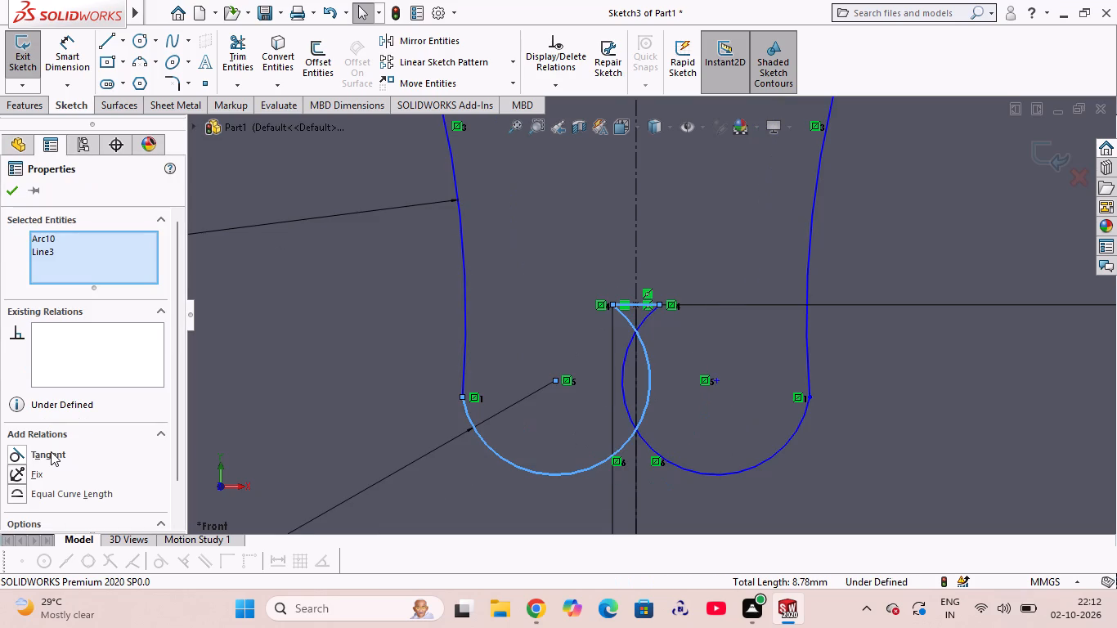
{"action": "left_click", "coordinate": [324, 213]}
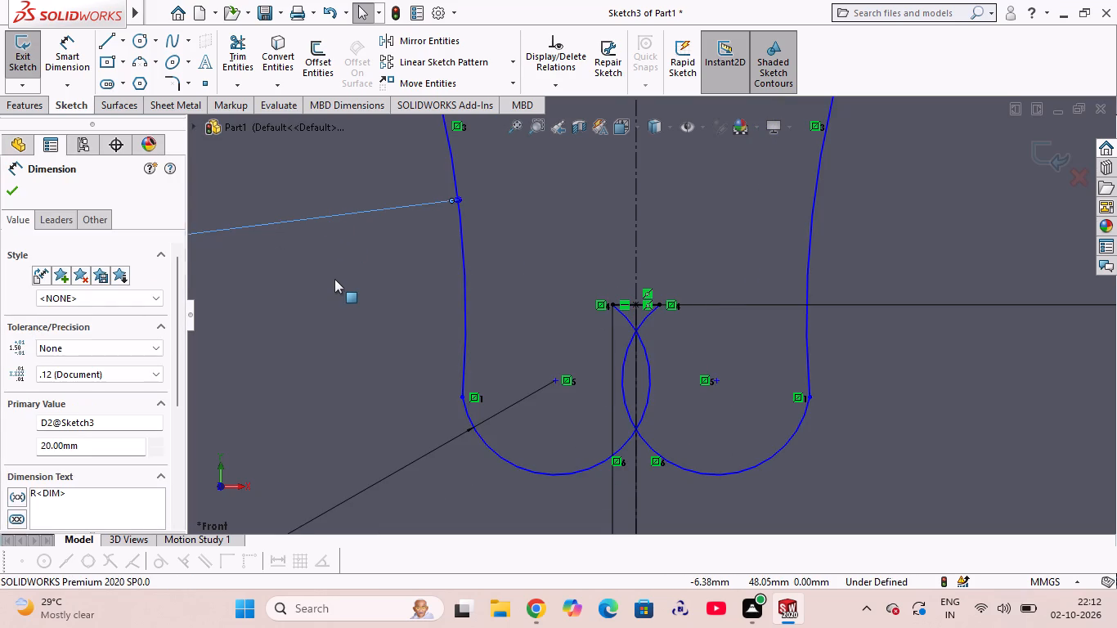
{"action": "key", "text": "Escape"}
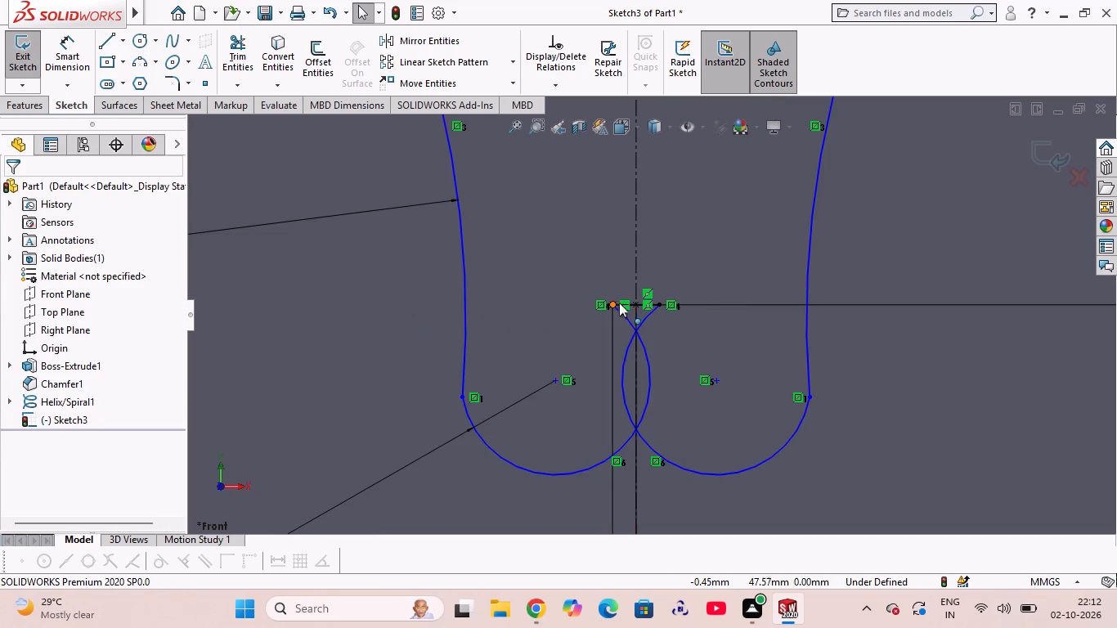
Delete the short bottom line's horizontal, midpoint and endpoint symmetry relations and its midpoint's relation to the centerline.
{"action": "left_click", "coordinate": [623, 304]}
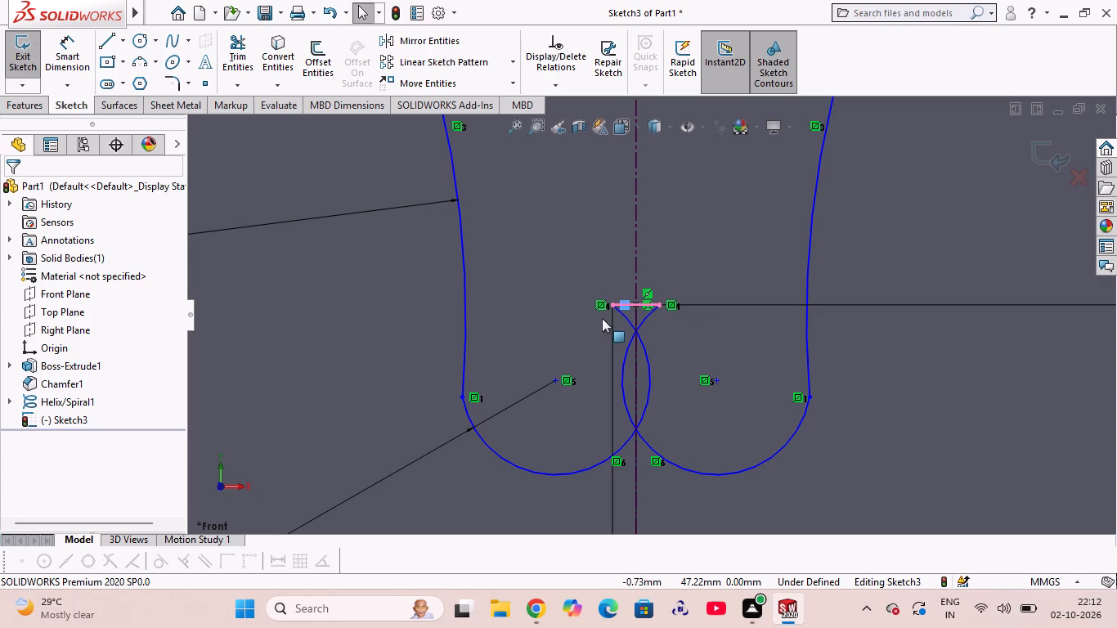
{"action": "key", "text": "Escape"}
{"action": "left_click", "coordinate": [623, 308]}
{"action": "key", "text": "Delete"}
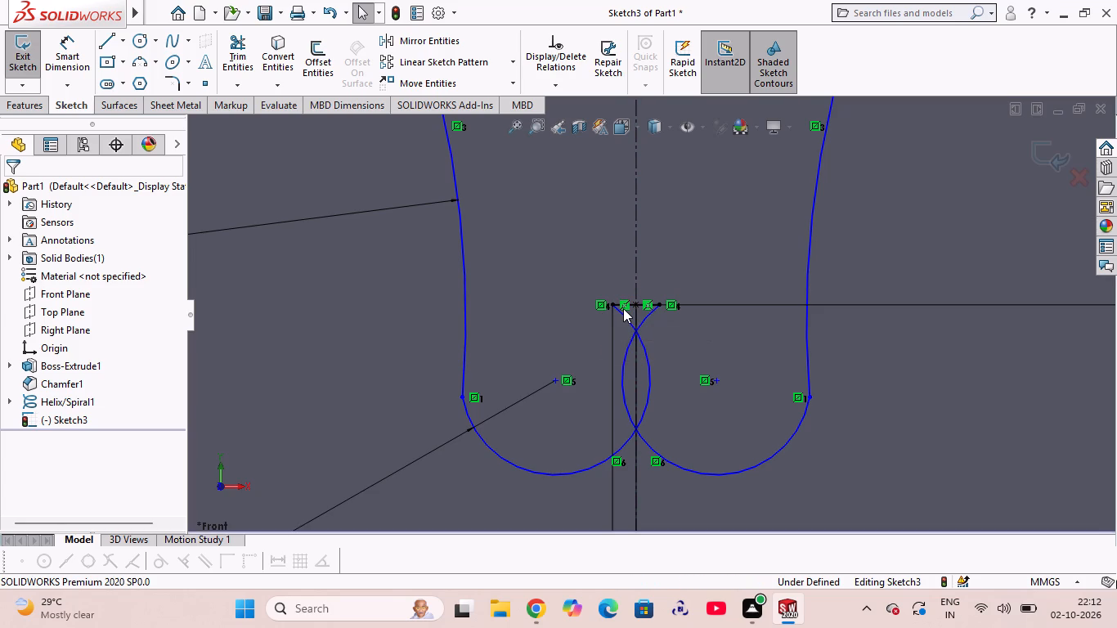
{"action": "left_click", "coordinate": [627, 307]}
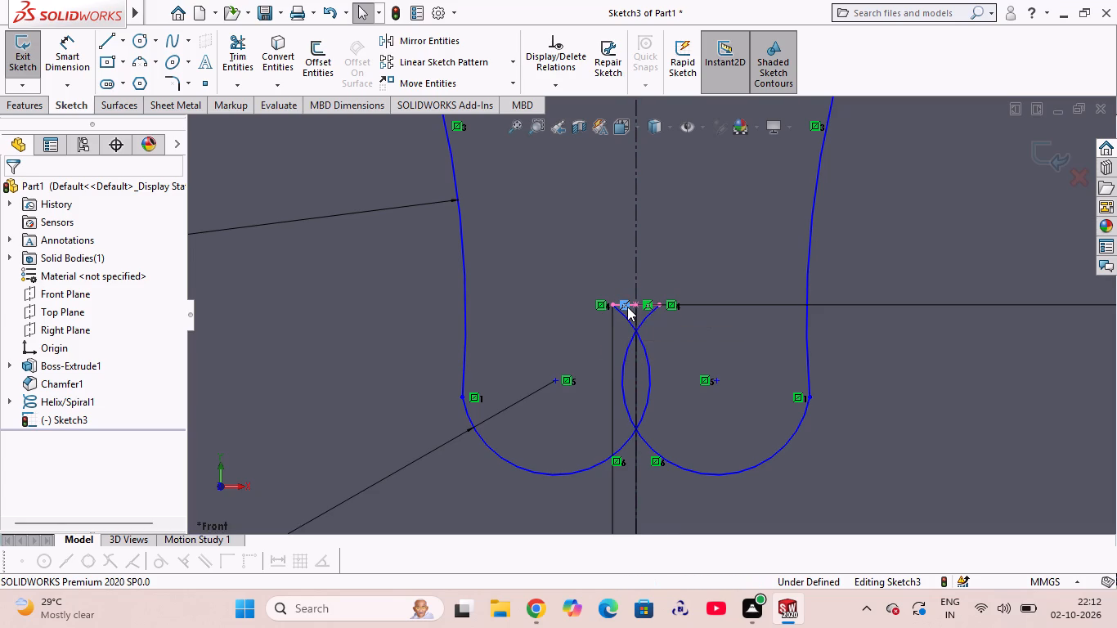
{"action": "key", "text": "Delete"}
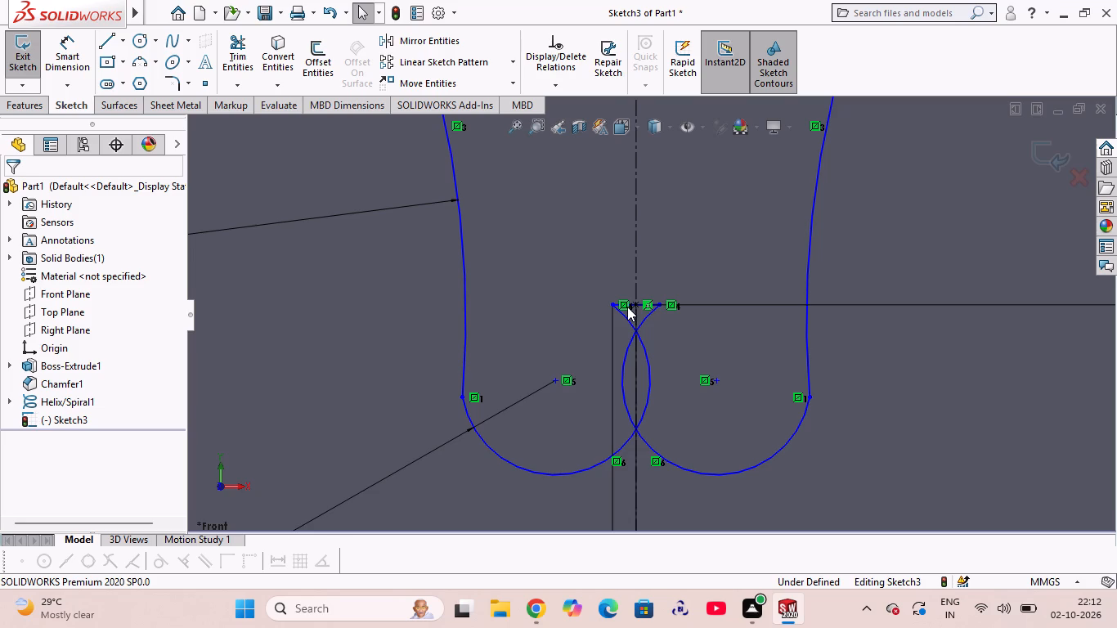
{"action": "left_click", "coordinate": [626, 308]}
{"action": "key", "text": "Delete"}
{"action": "left_click", "coordinate": [649, 308]}
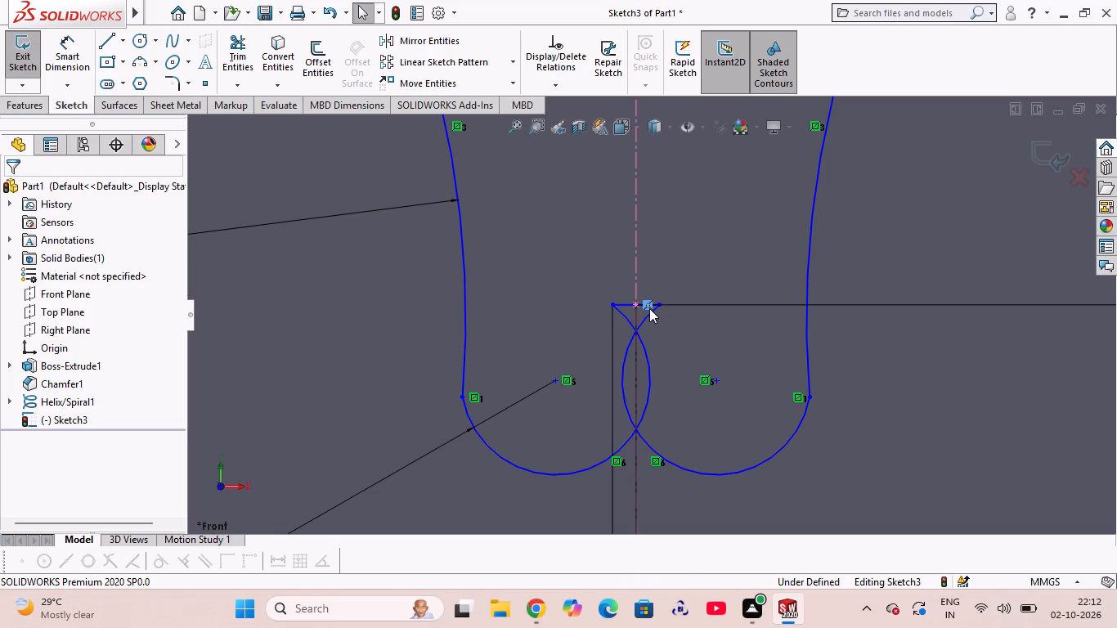
{"action": "key", "text": "Delete"}
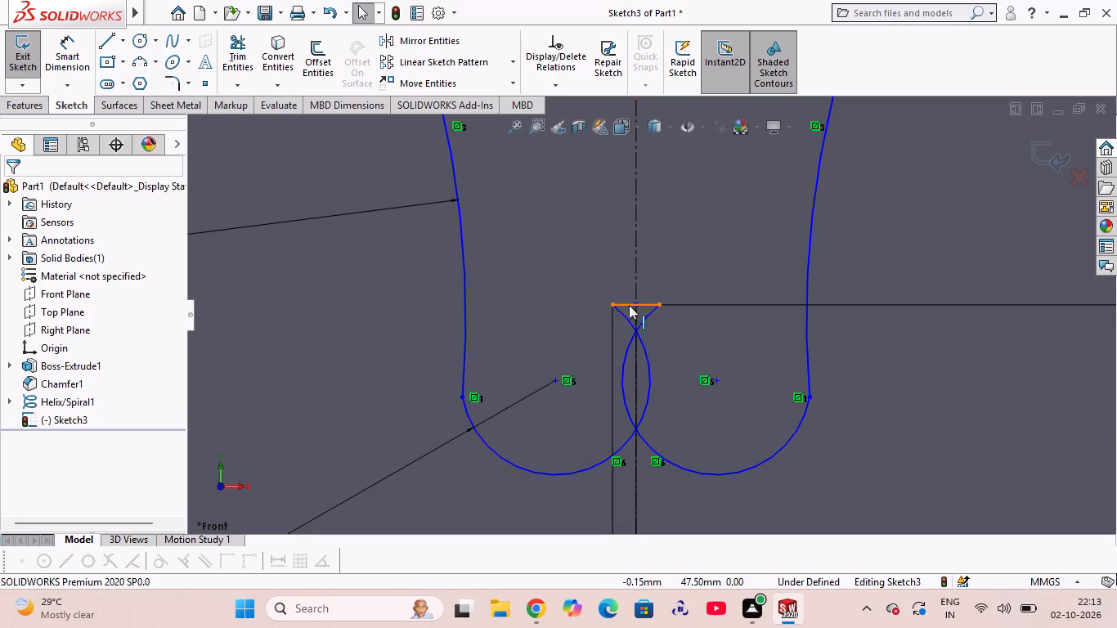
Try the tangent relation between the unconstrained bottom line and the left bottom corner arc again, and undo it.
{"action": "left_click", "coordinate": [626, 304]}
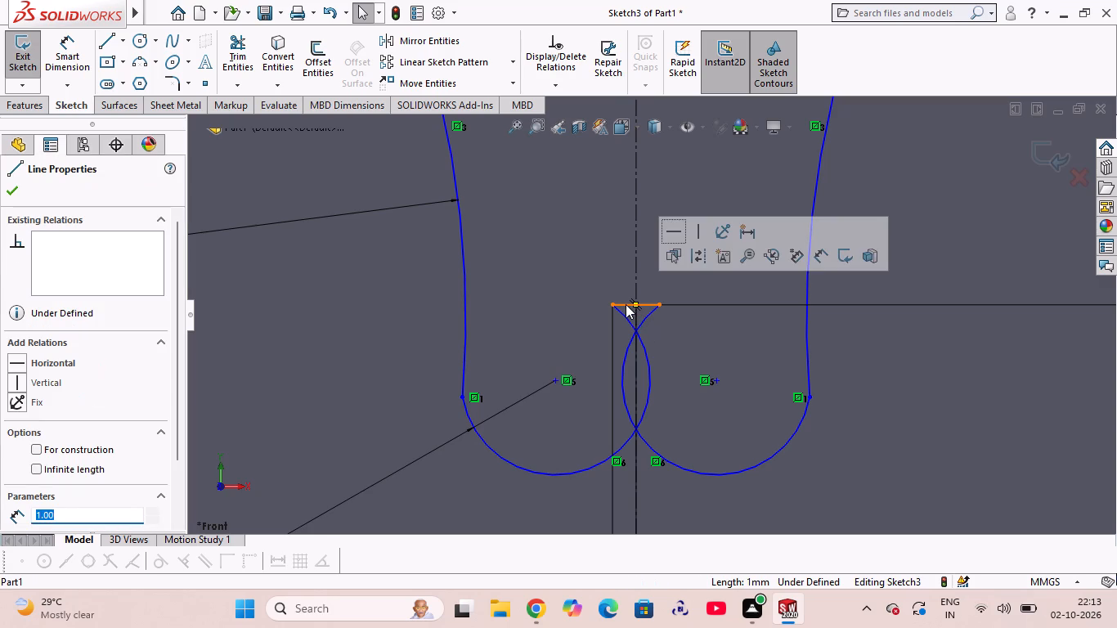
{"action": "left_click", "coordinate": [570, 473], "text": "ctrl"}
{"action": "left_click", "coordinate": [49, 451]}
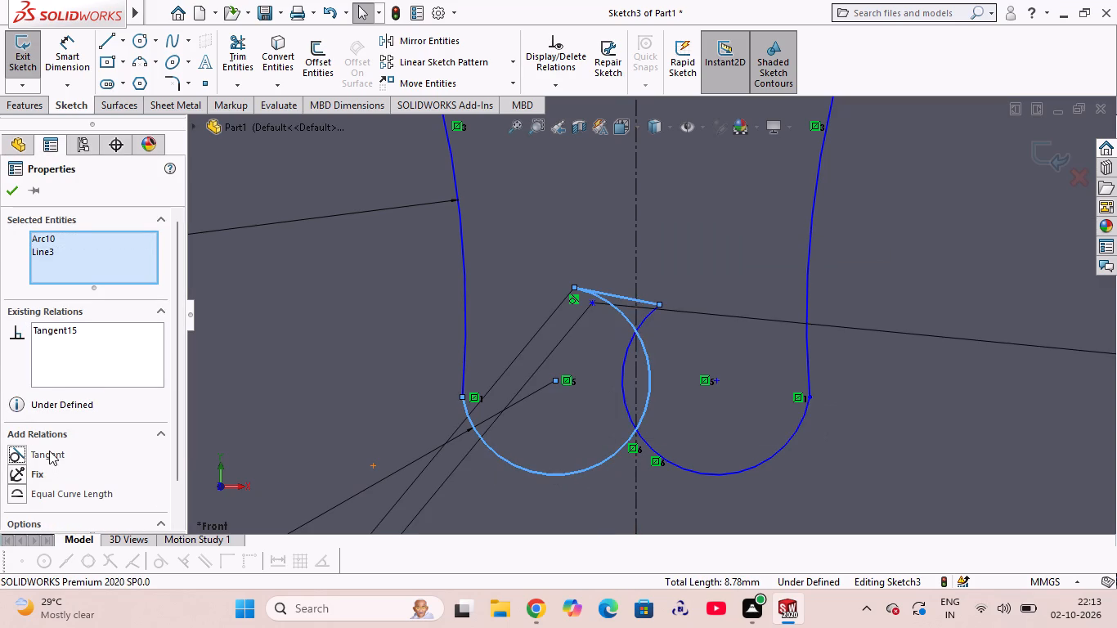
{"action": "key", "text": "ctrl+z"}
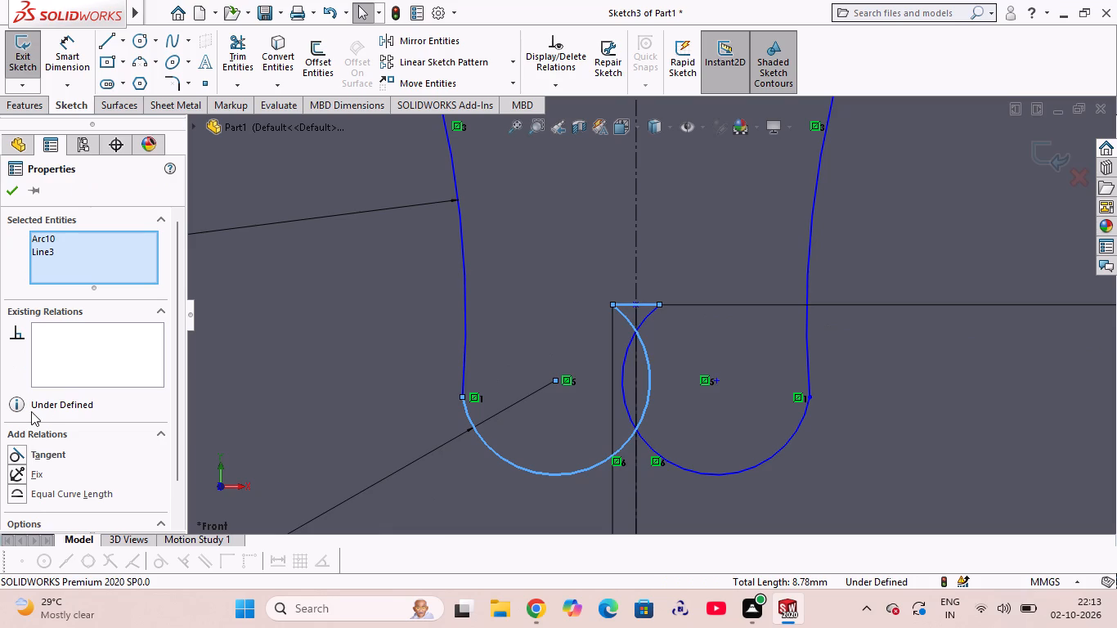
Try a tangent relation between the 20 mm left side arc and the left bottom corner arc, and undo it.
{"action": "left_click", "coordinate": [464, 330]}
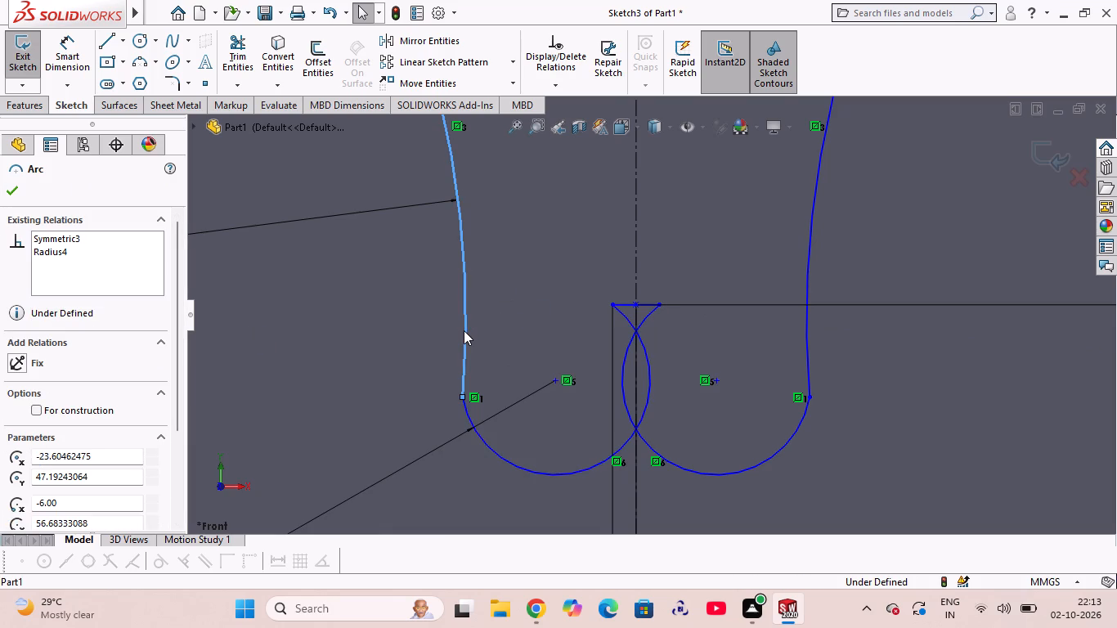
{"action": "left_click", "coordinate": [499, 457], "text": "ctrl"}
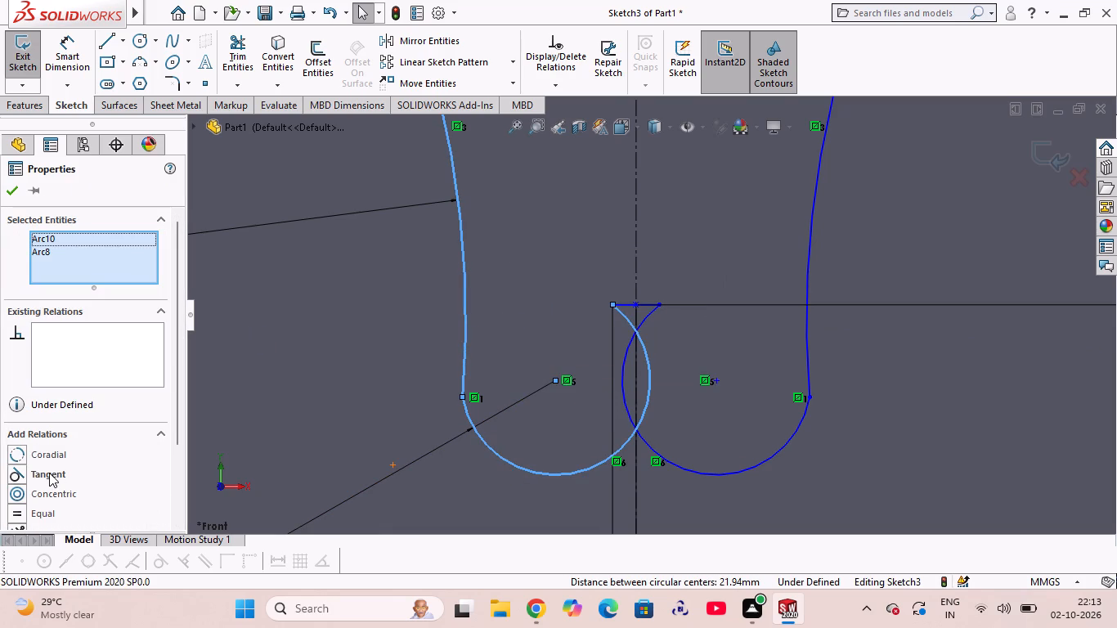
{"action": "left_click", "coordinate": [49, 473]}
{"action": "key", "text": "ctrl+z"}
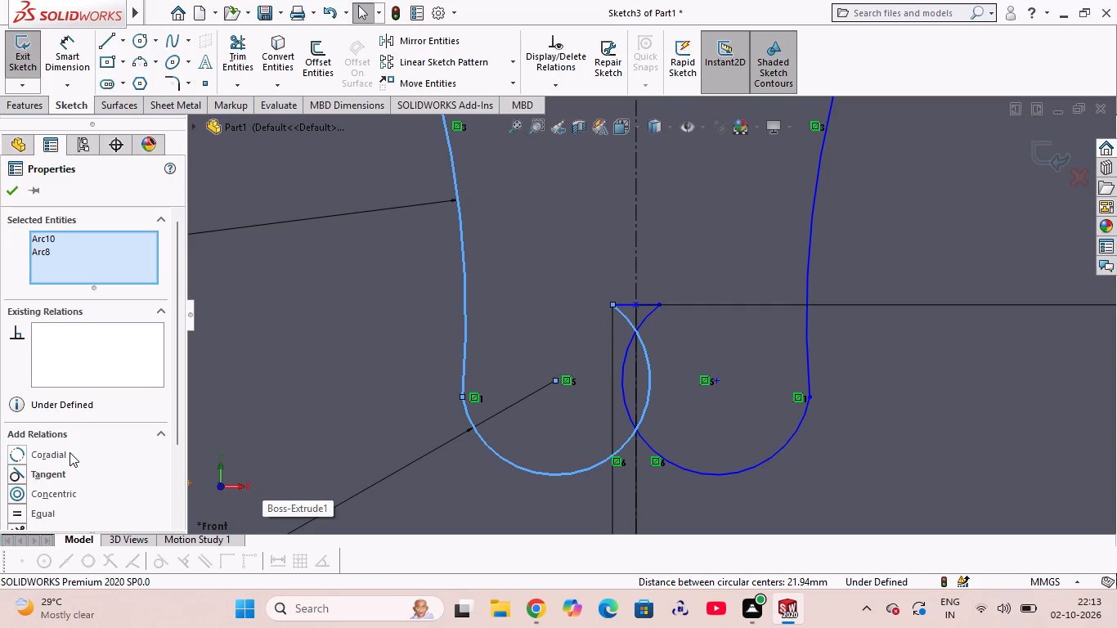
Delete both bottom corner arcs of the tooth-gap profile, including the left arc's radius dimension.
{"action": "scroll", "coordinate": [601, 373], "scroll_direction": "down", "scroll_amount": 1, "text": "ctrl"}
{"action": "scroll", "coordinate": [614, 403], "scroll_direction": "up", "scroll_amount": 2, "text": "ctrl"}
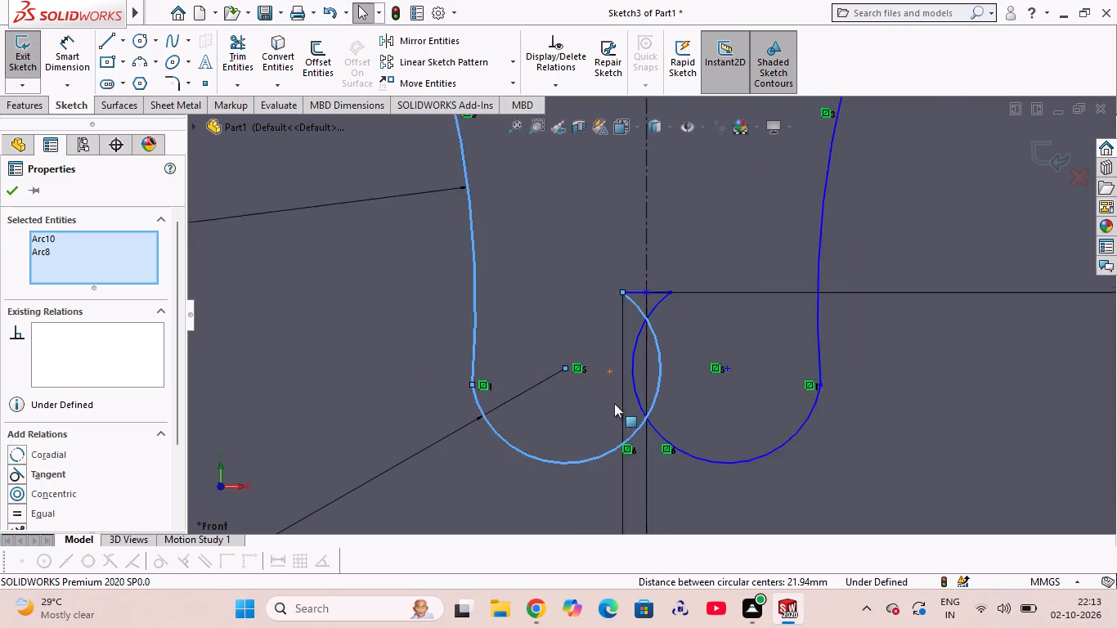
{"action": "scroll", "coordinate": [614, 403], "scroll_direction": "up", "scroll_amount": 6, "text": "ctrl"}
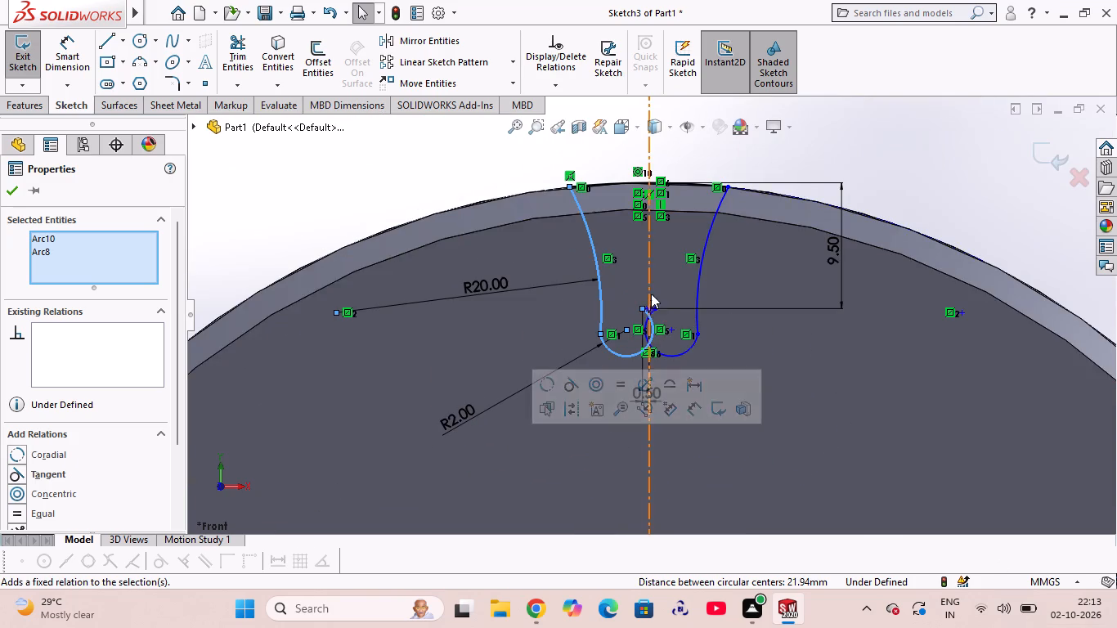
{"action": "scroll", "coordinate": [674, 289], "scroll_direction": "up", "scroll_amount": 1, "text": "ctrl"}
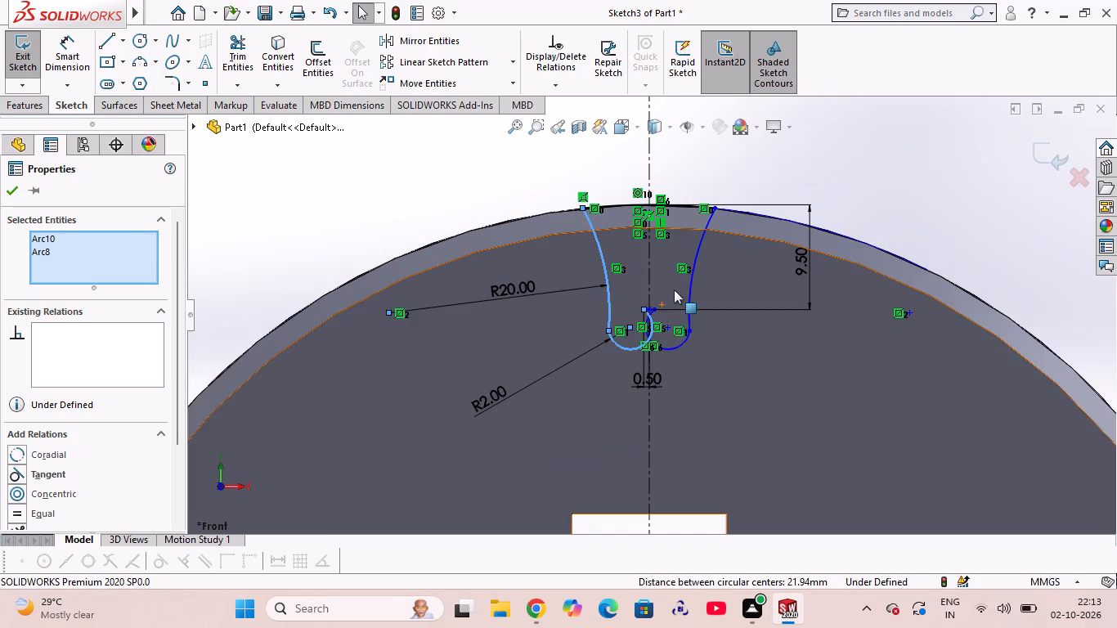
{"action": "scroll", "coordinate": [664, 316], "scroll_direction": "down", "scroll_amount": 4, "text": "ctrl"}
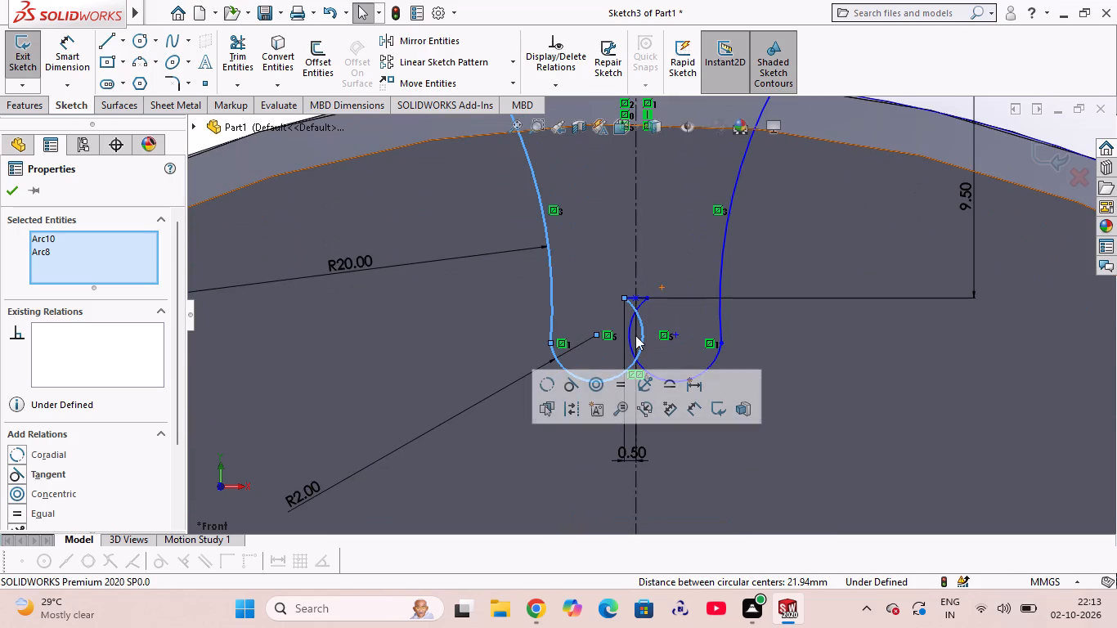
{"action": "key", "text": "Escape"}
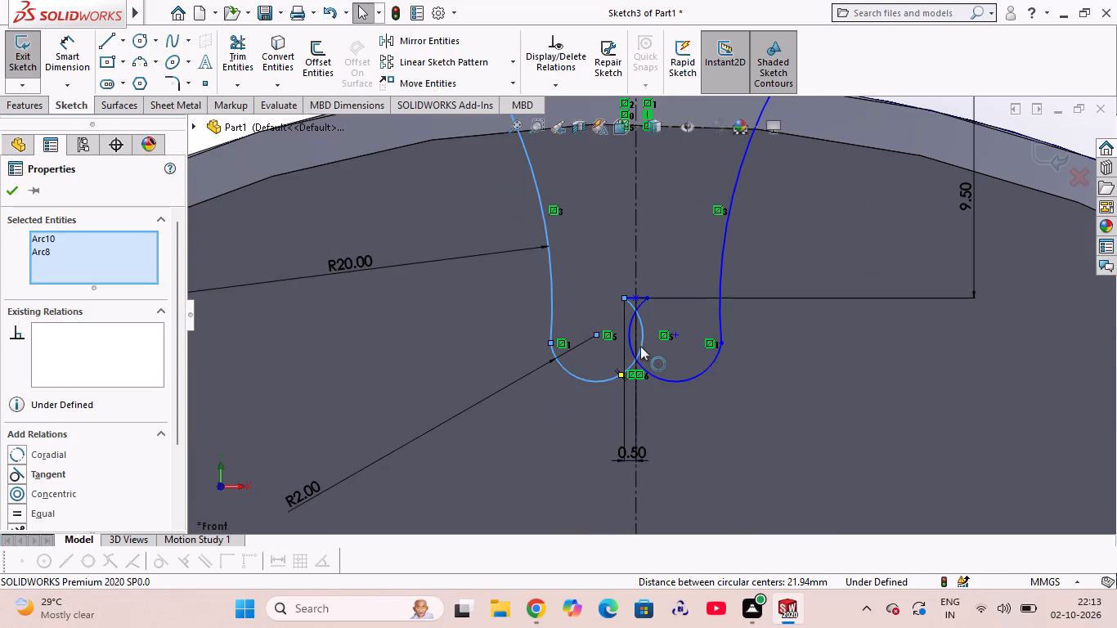
{"action": "left_click", "coordinate": [639, 354]}
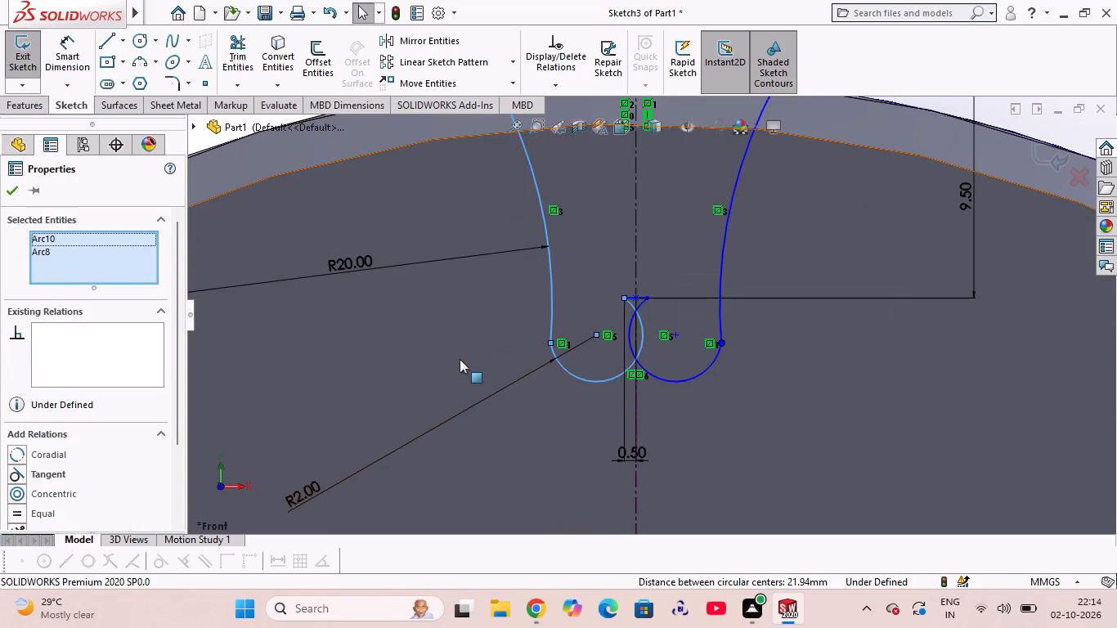
{"action": "key", "text": "Escape"}
{"action": "left_click", "coordinate": [643, 347]}
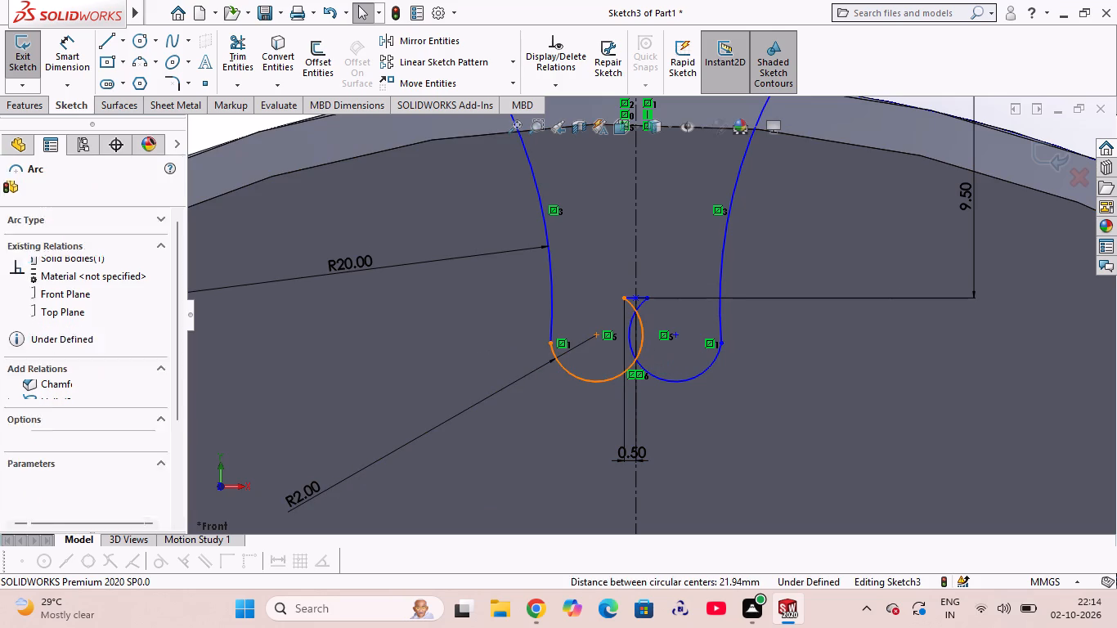
{"action": "key", "text": "Delete"}
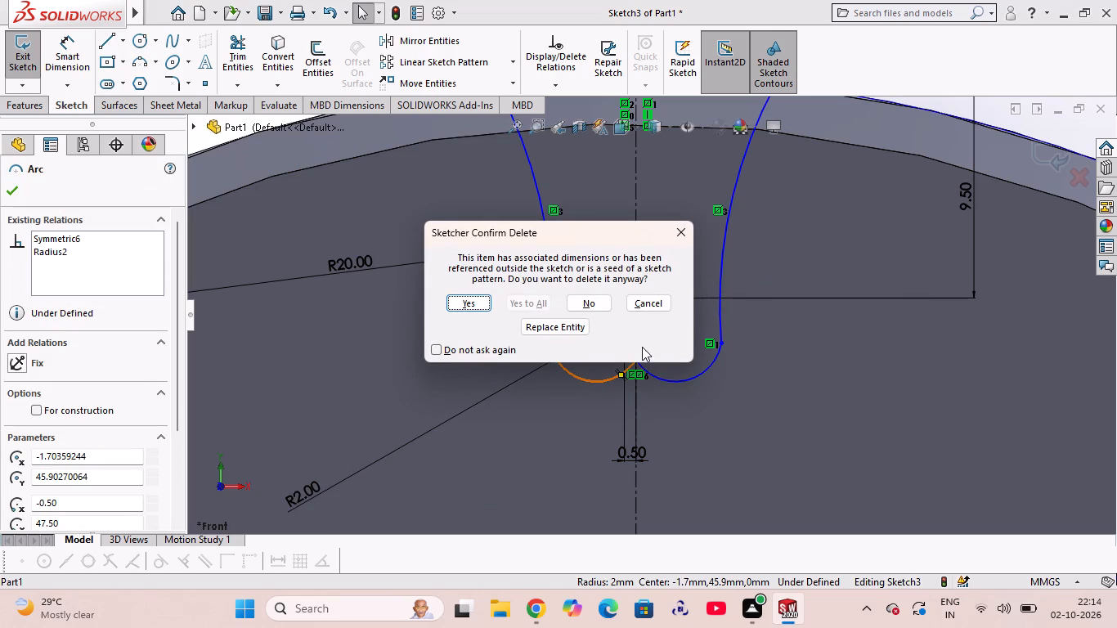
{"action": "left_click", "coordinate": [455, 303]}
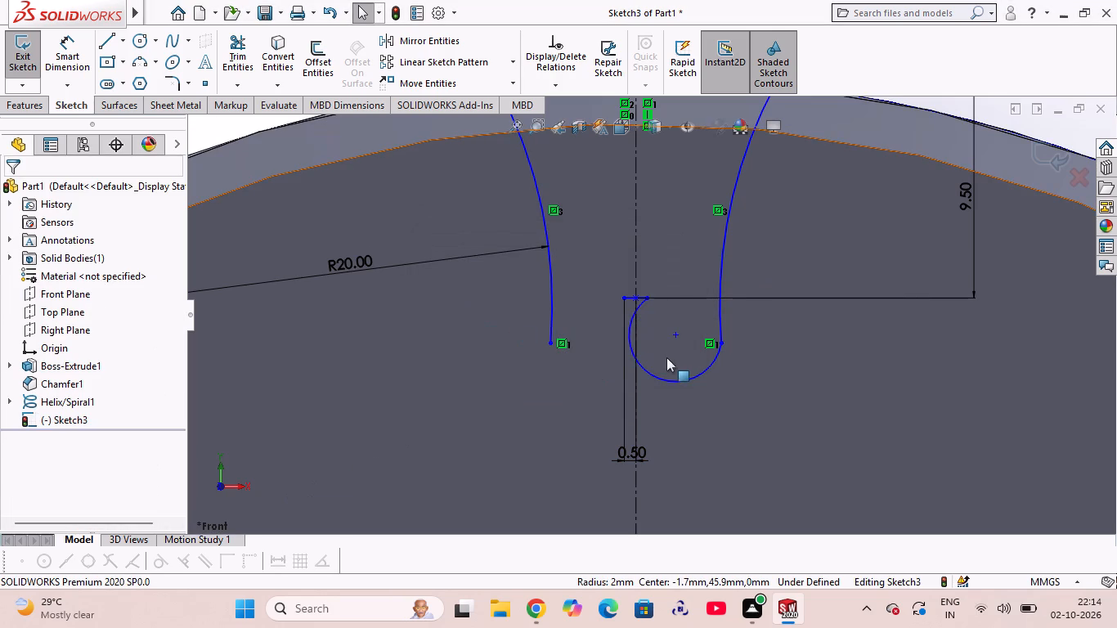
{"action": "left_click", "coordinate": [658, 377]}
{"action": "key", "text": "Delete"}
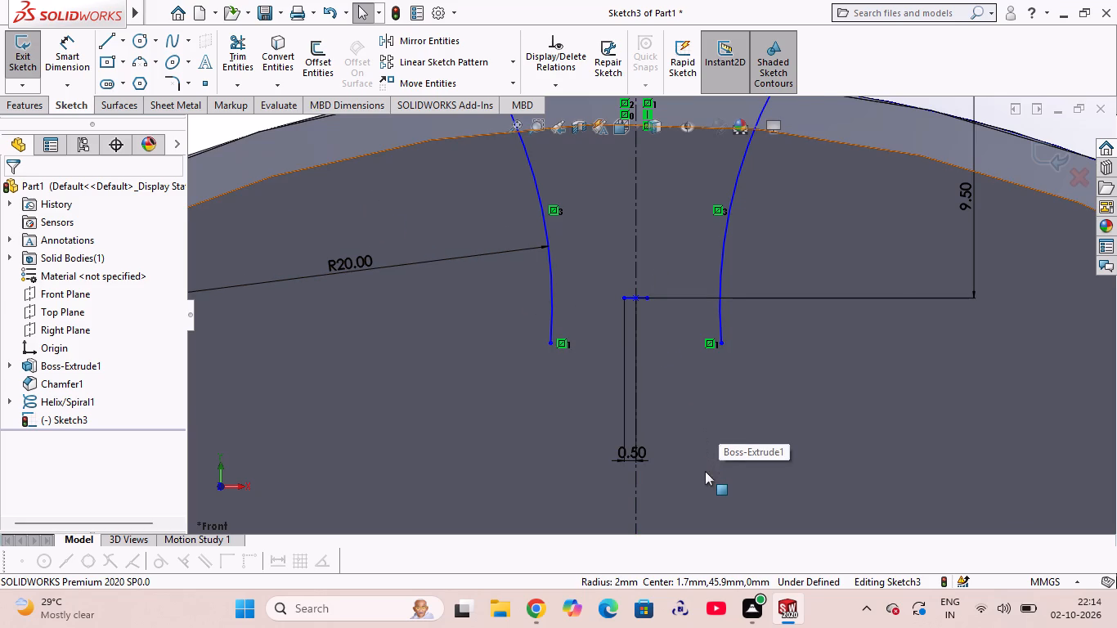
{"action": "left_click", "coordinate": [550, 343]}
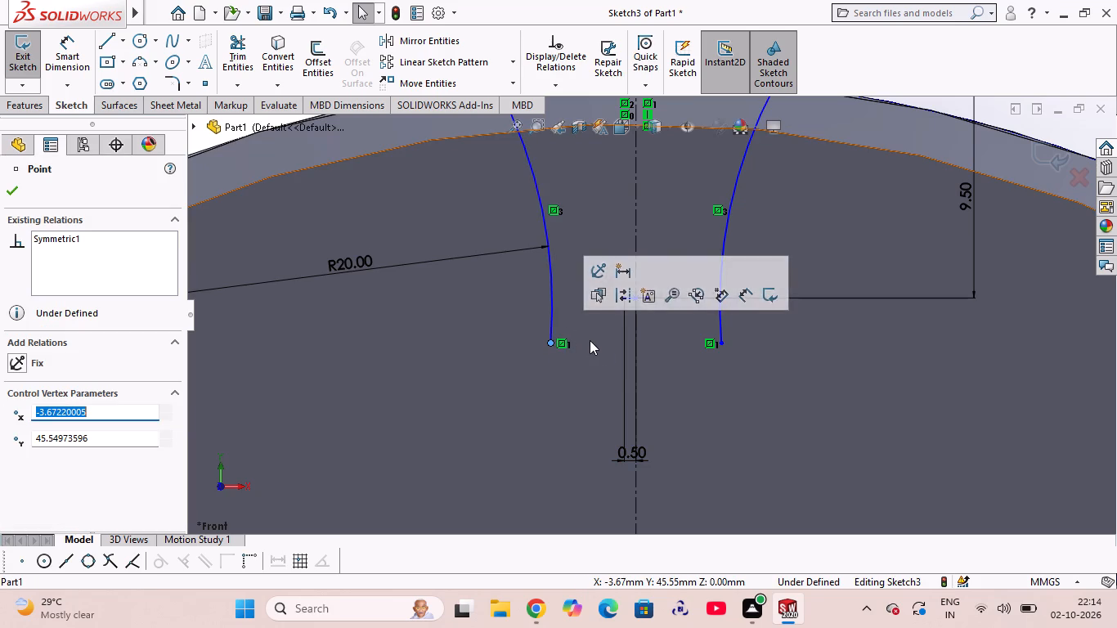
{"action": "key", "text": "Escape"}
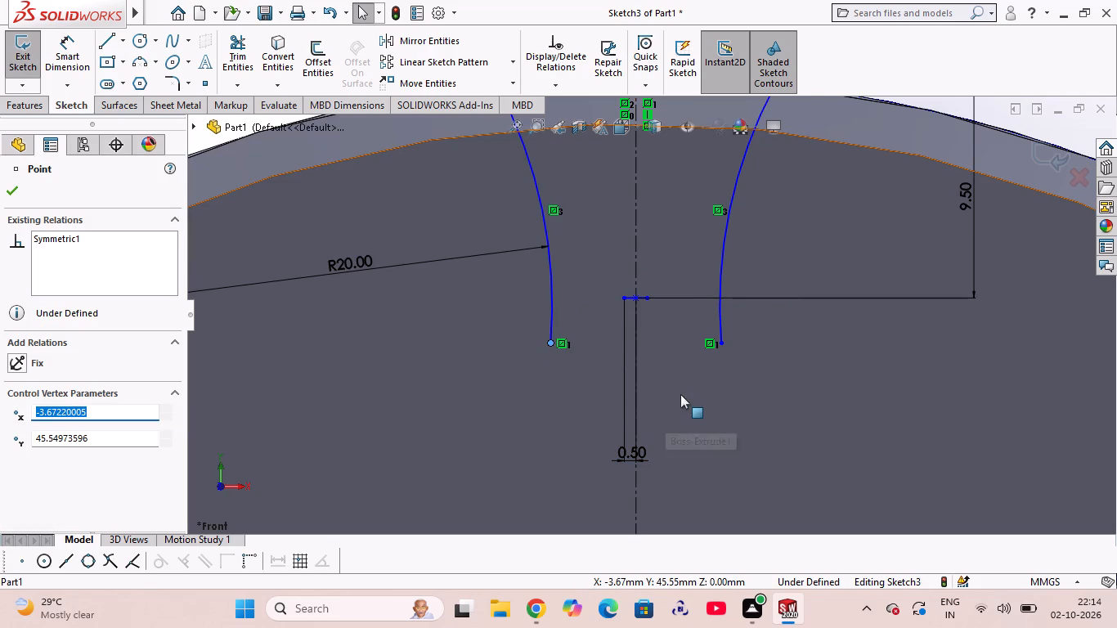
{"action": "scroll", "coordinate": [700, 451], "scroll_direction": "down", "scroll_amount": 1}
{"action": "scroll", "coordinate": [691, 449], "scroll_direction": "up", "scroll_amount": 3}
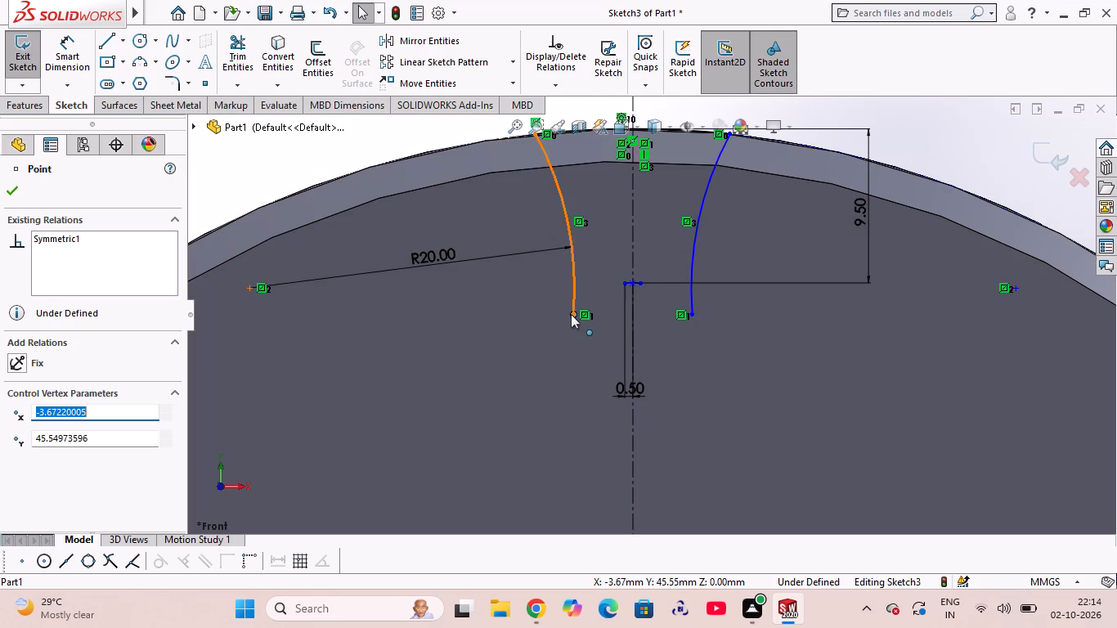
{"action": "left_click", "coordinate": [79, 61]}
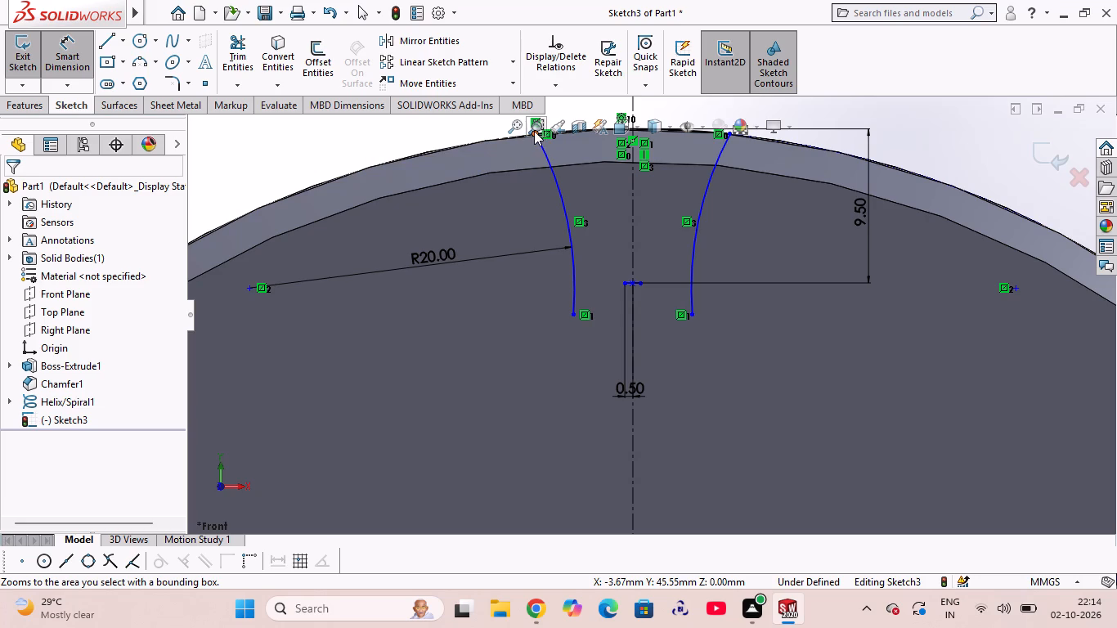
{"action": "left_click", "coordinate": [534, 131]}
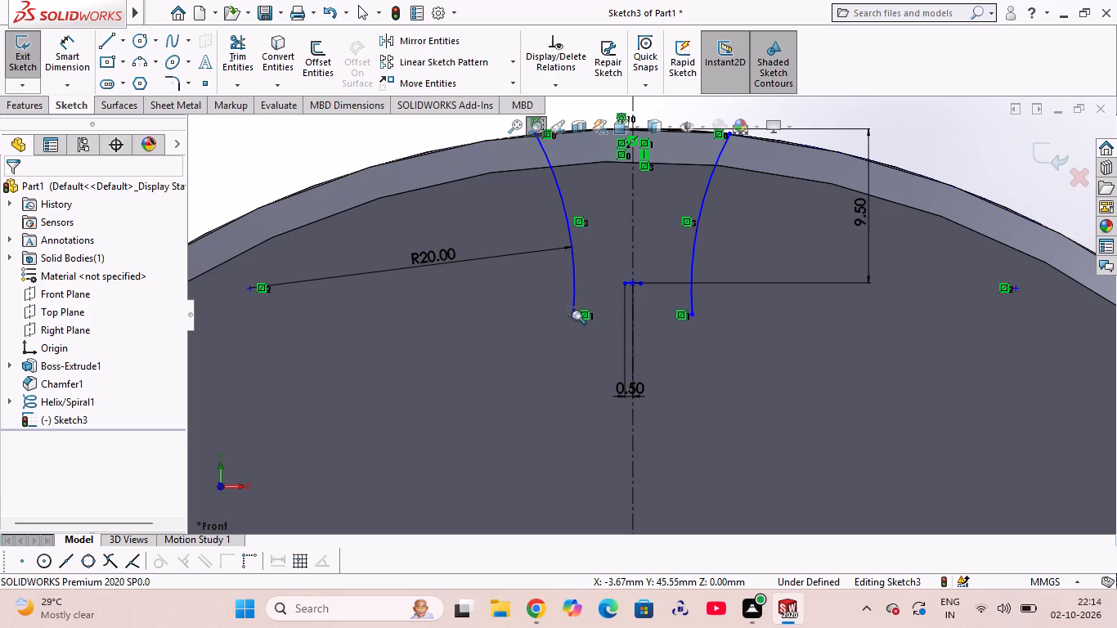
Dimension the vertical distance between the left side arc's upper and lower endpoints as 9.5 mm.
{"action": "left_click", "coordinate": [64, 65]}
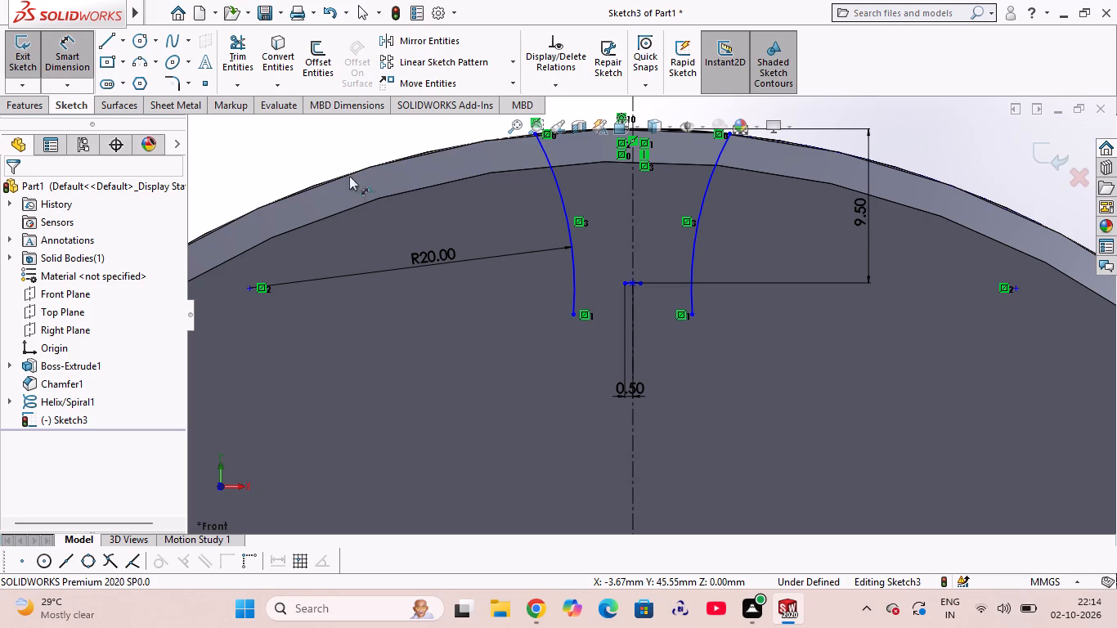
{"action": "left_click", "coordinate": [534, 133]}
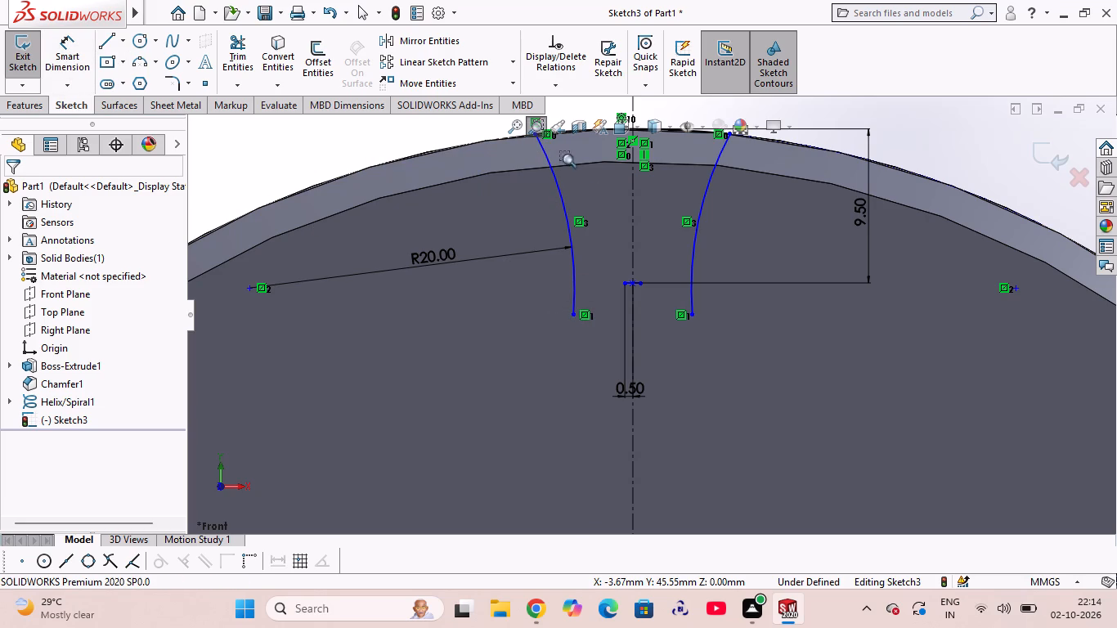
{"action": "key", "text": "Escape"}
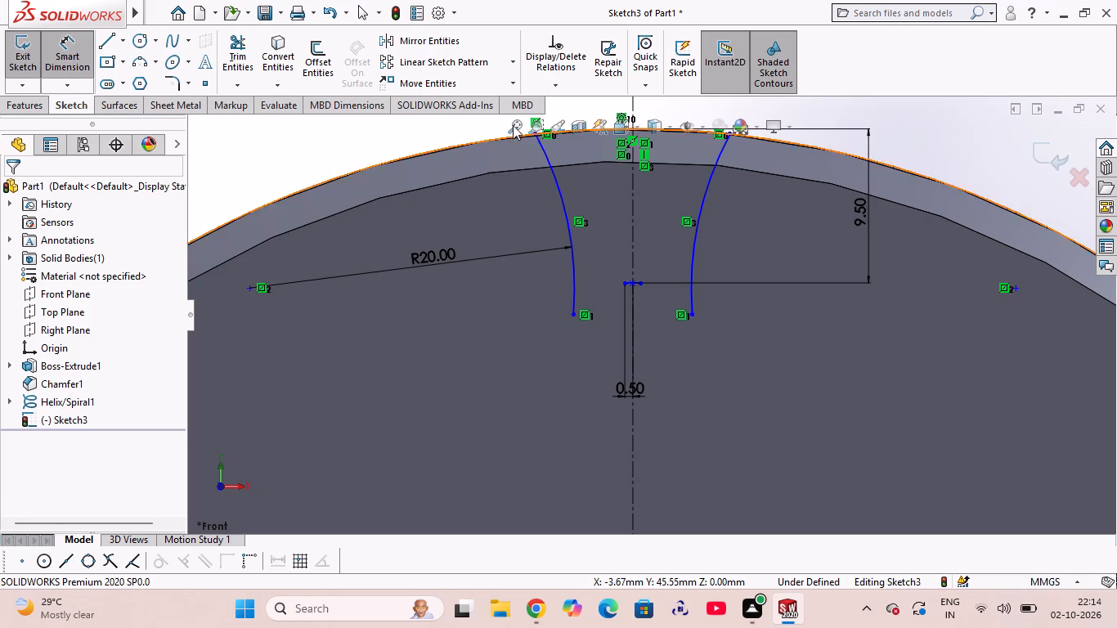
{"action": "scroll", "coordinate": [549, 258], "scroll_direction": "down", "scroll_amount": 1}
{"action": "scroll", "coordinate": [550, 282], "scroll_direction": "up", "scroll_amount": 2}
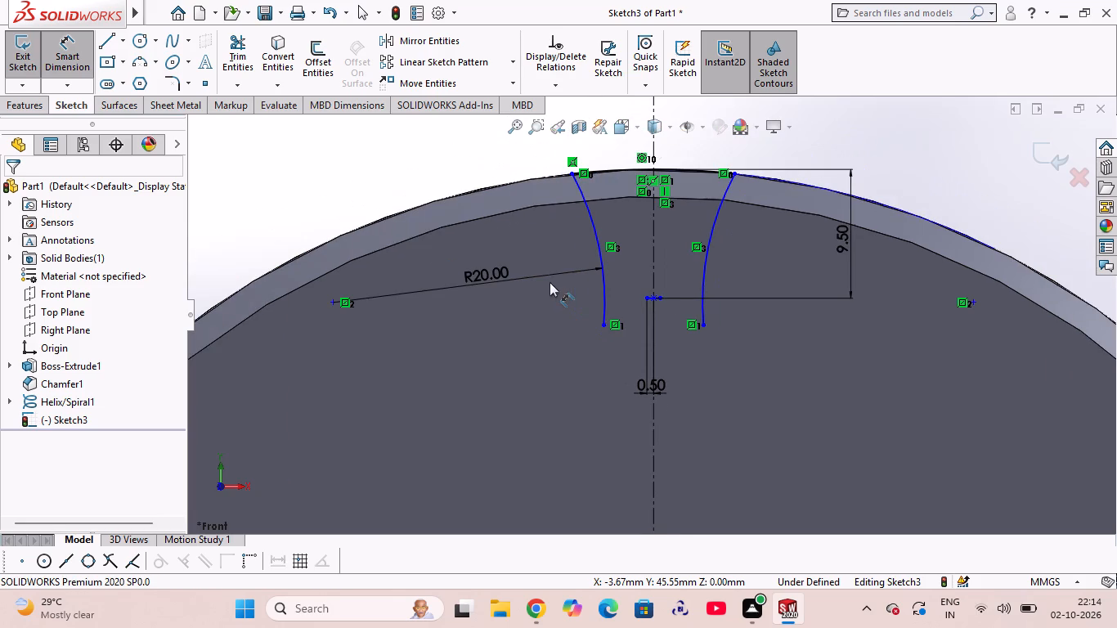
{"action": "scroll", "coordinate": [583, 151], "scroll_direction": "down", "scroll_amount": 1}
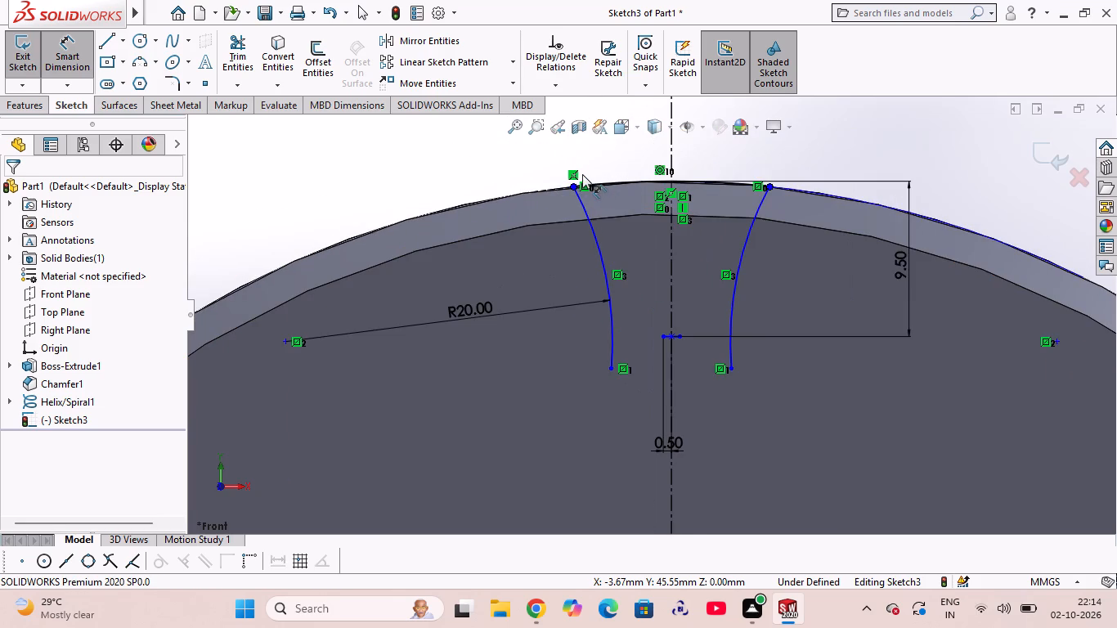
{"action": "scroll", "coordinate": [582, 175], "scroll_direction": "down", "scroll_amount": 1}
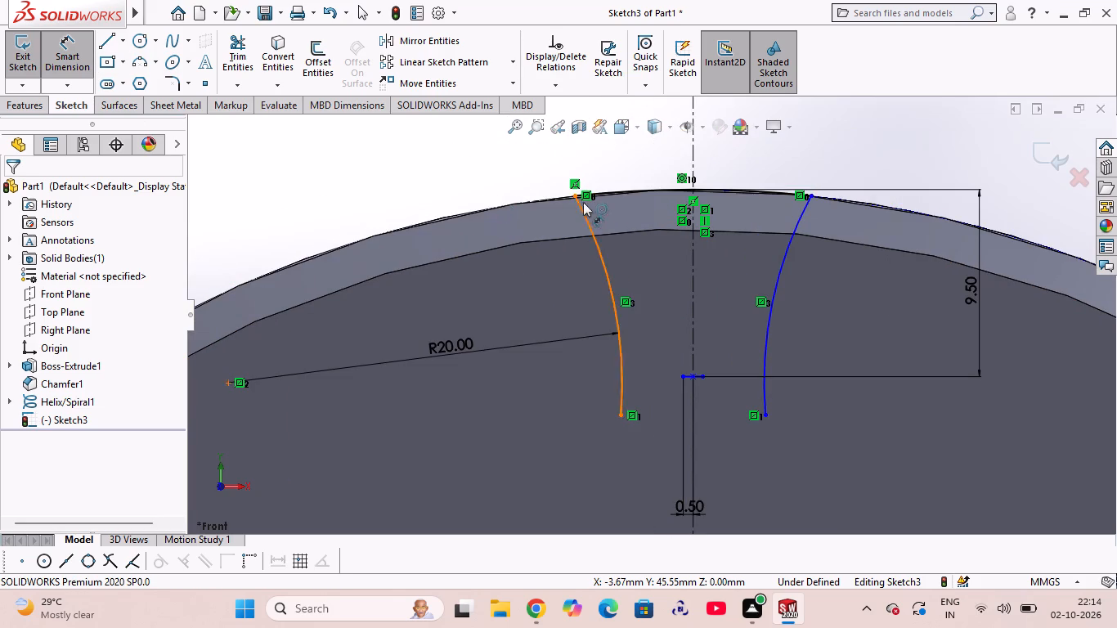
{"action": "left_click", "coordinate": [575, 196]}
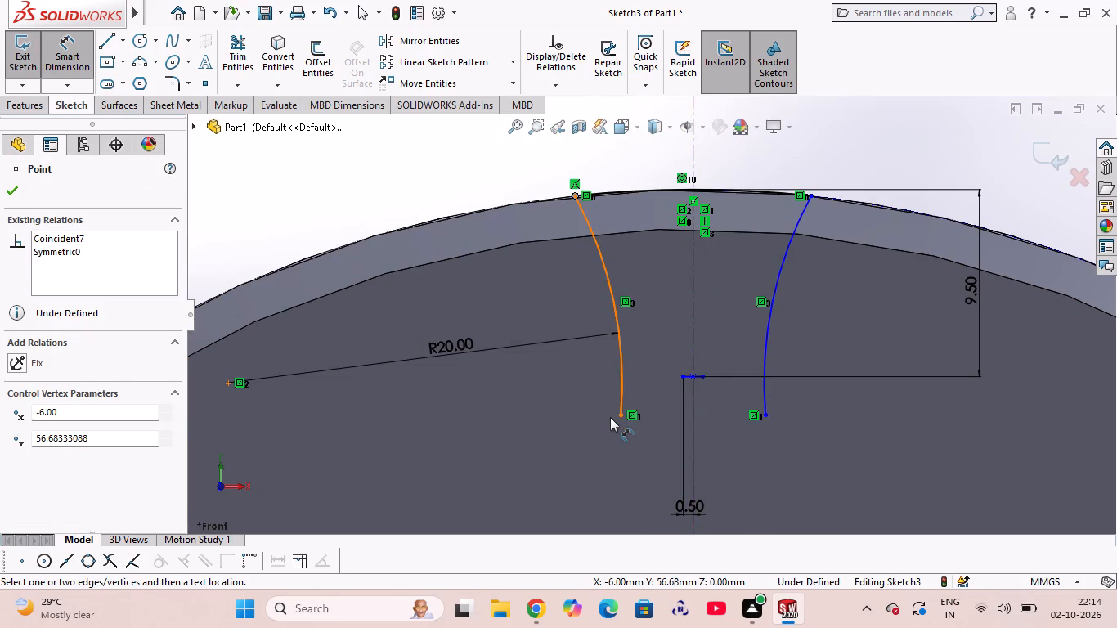
{"action": "left_click", "coordinate": [619, 411]}
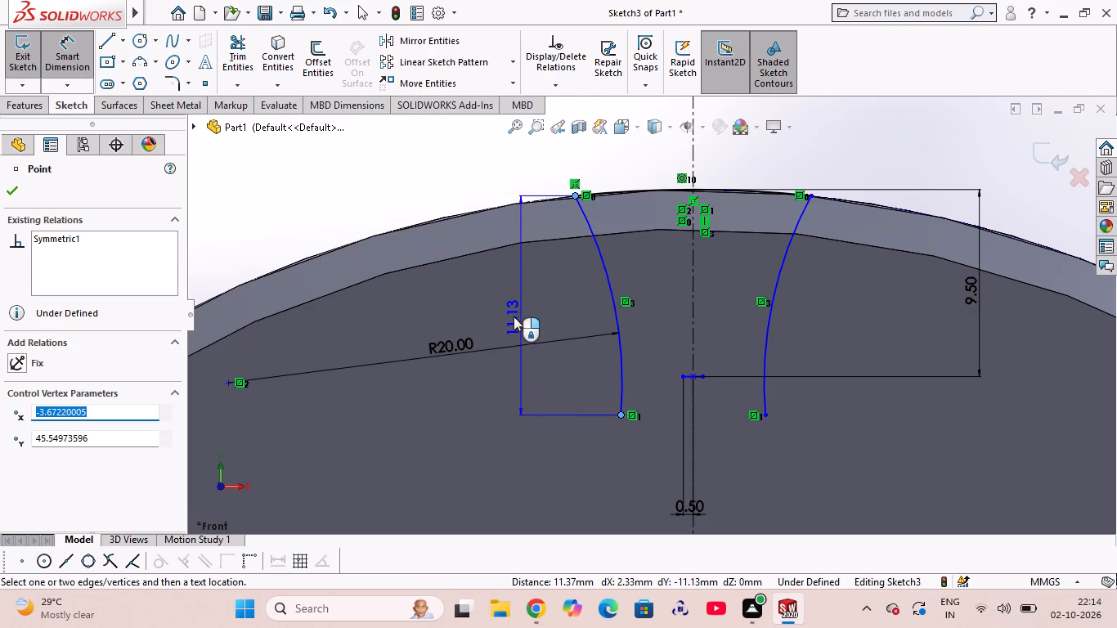
{"action": "left_click", "coordinate": [512, 315]}
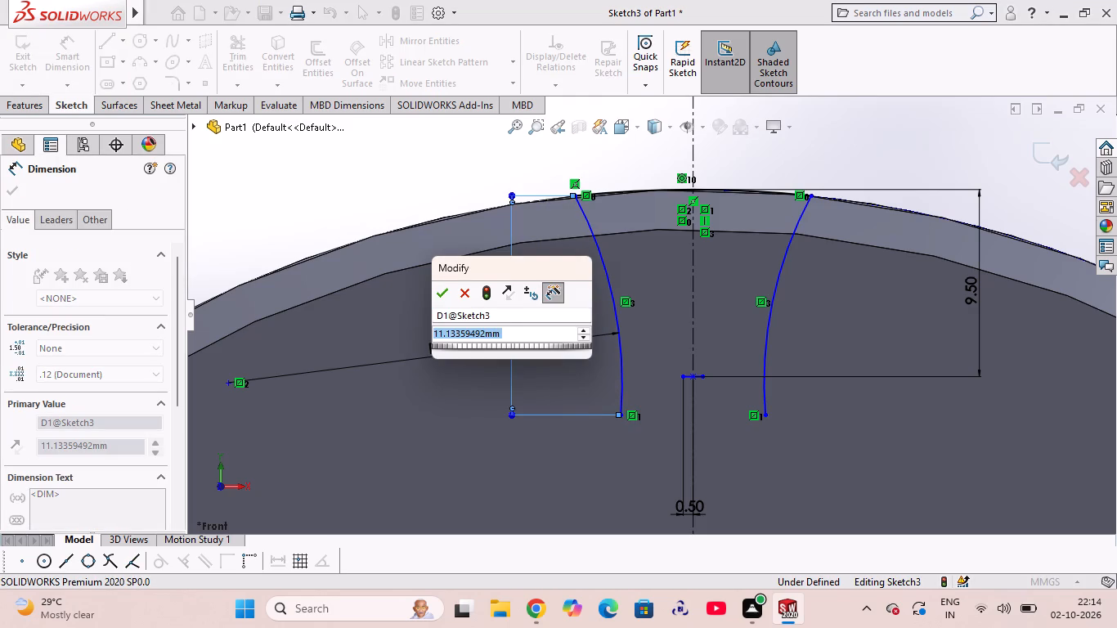
{"action": "type", "text": "9.5"}
{"action": "key", "text": "Return"}
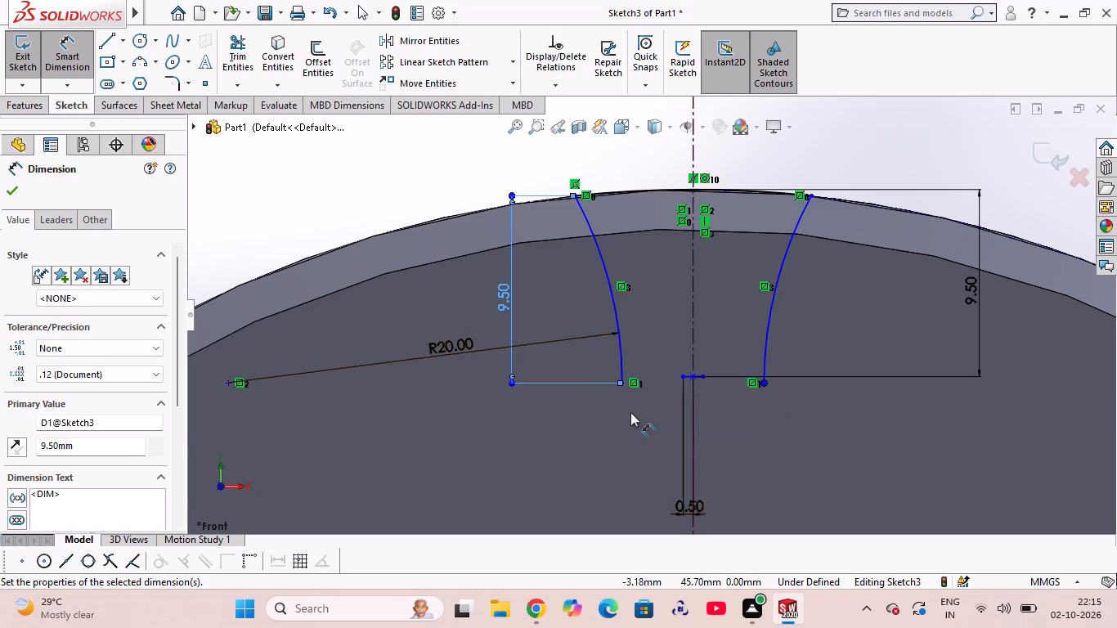
{"action": "key", "text": "Escape"}
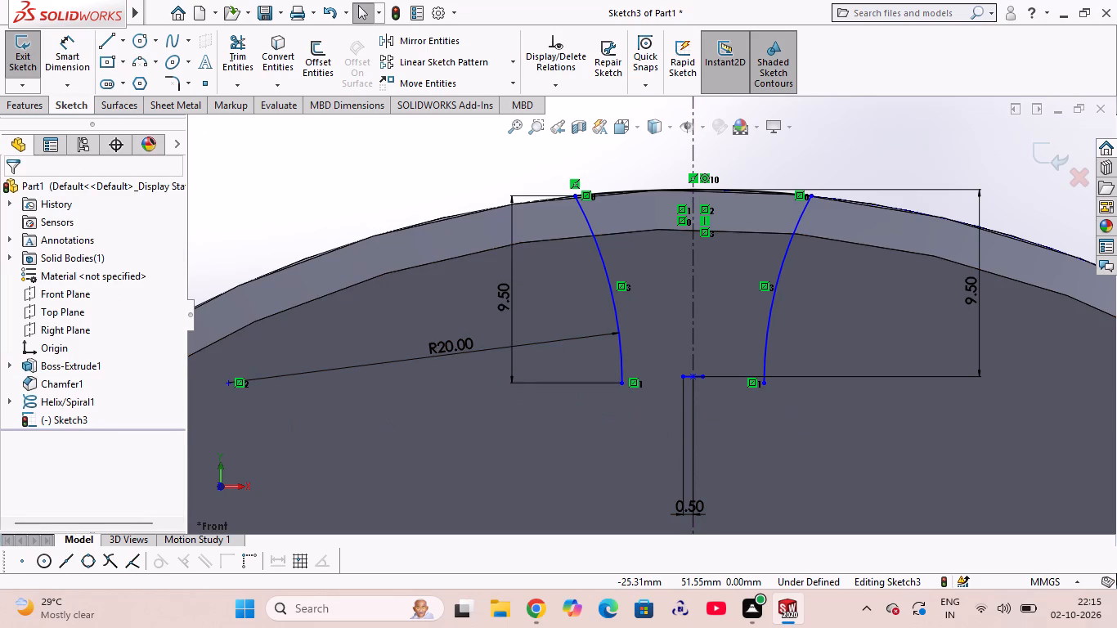
Draw a shallow three-point arc, radius about 4.55 mm, from the short bottom line's left end to the left side arc's lower end.
{"action": "left_click", "coordinate": [137, 65]}
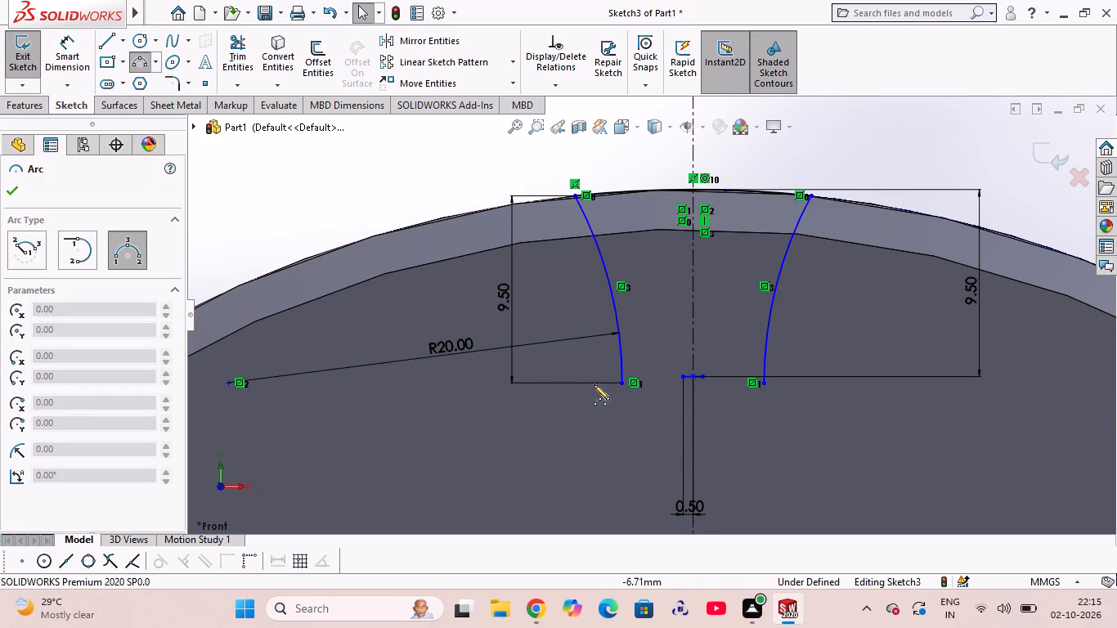
{"action": "left_click", "coordinate": [680, 378]}
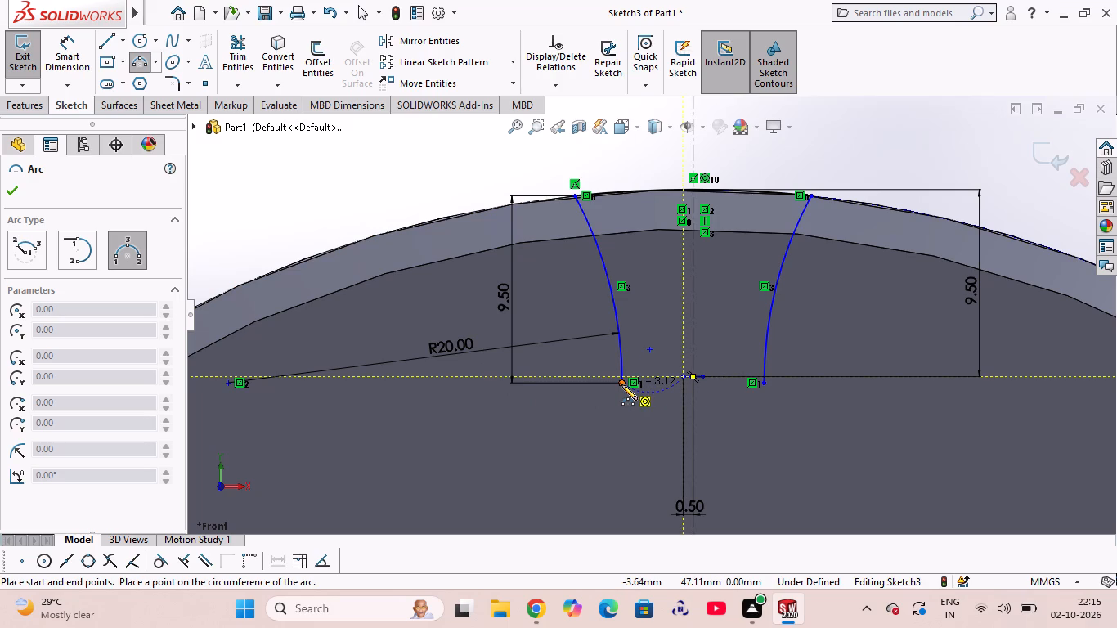
{"action": "left_click", "coordinate": [621, 384]}
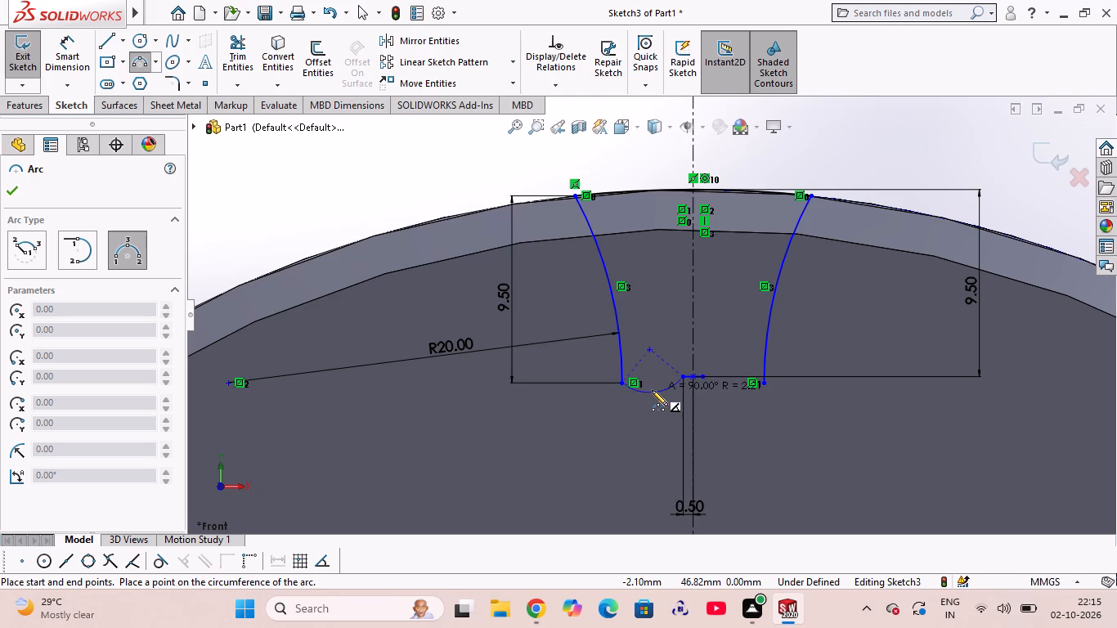
{"action": "left_click", "coordinate": [653, 385]}
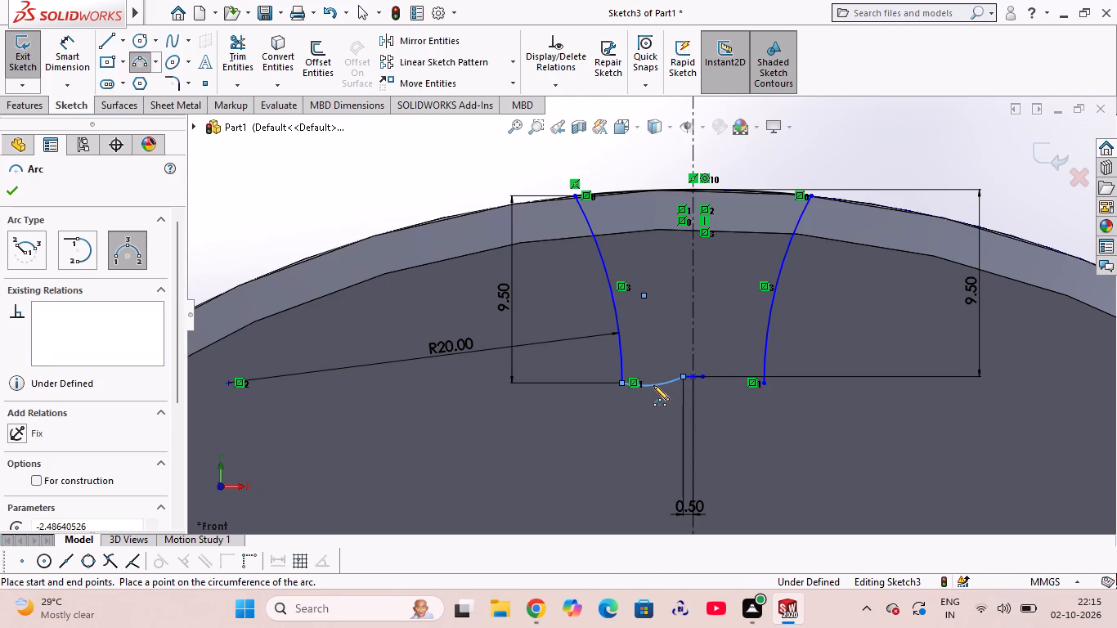
{"action": "key", "text": "Escape"}
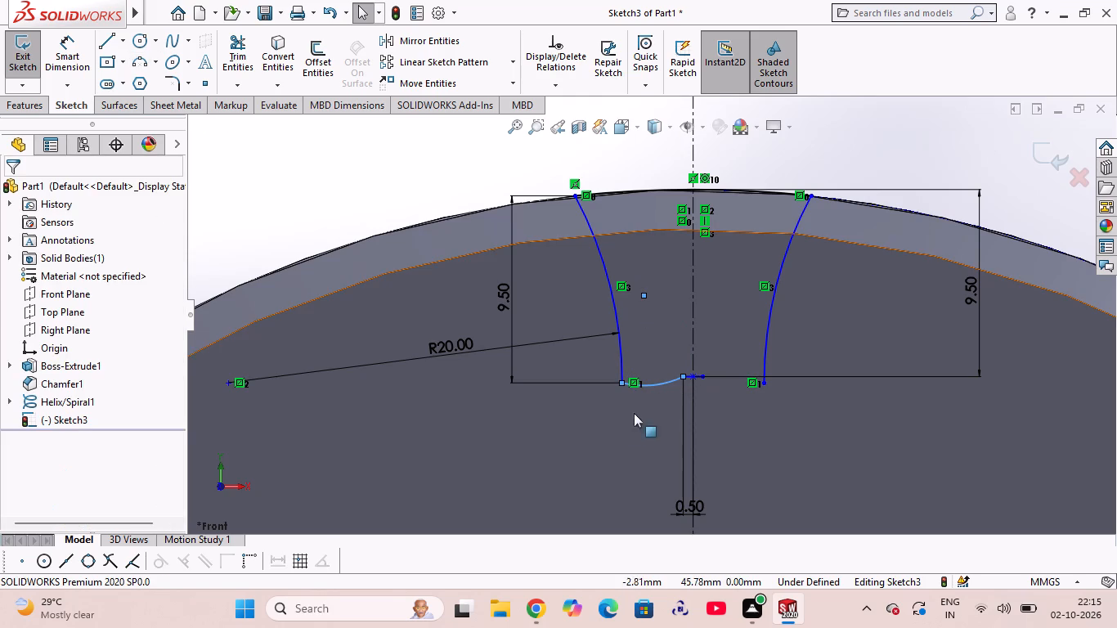
{"action": "left_click", "coordinate": [721, 404]}
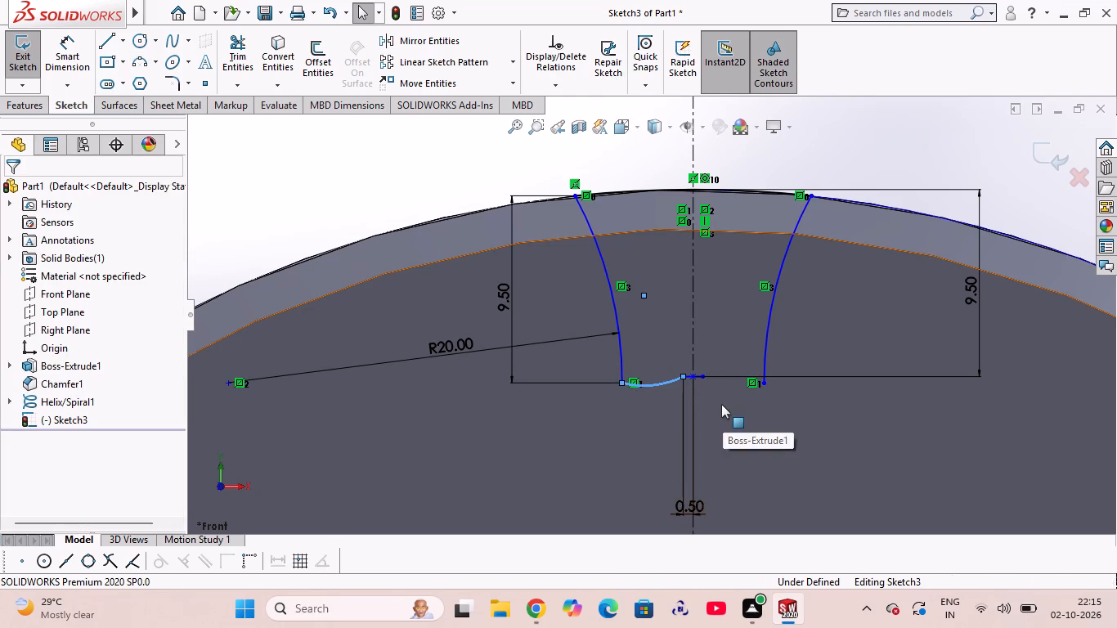
{"action": "key", "text": "Escape"}
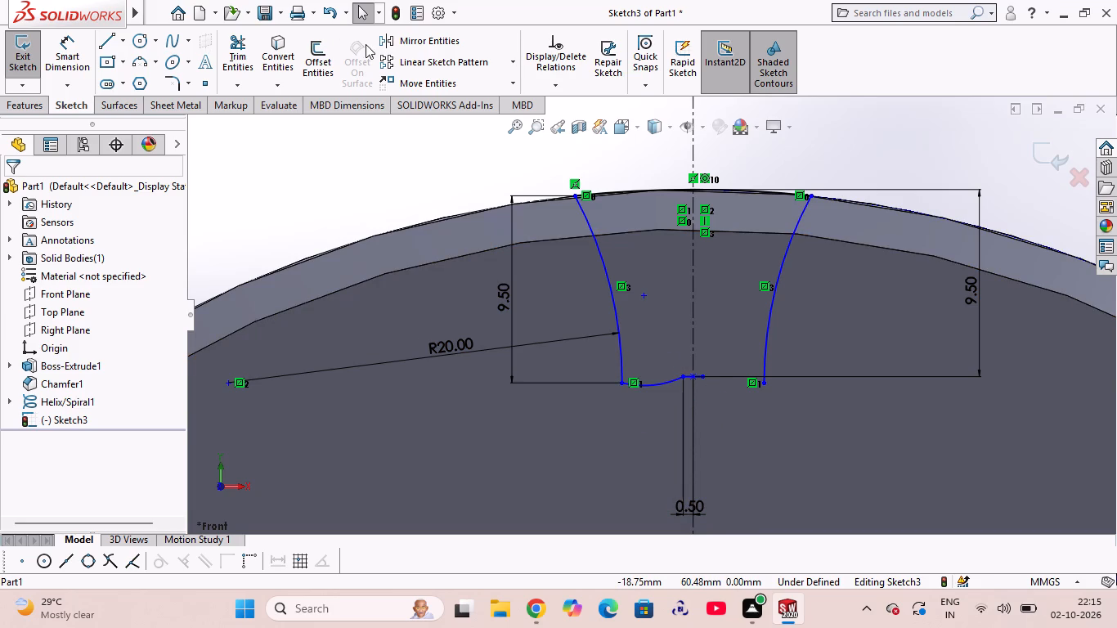
Mirror the new left bottom arc about the vertical centerline, keeping the original.
{"action": "left_click", "coordinate": [426, 41]}
{"action": "left_click", "coordinate": [661, 381]}
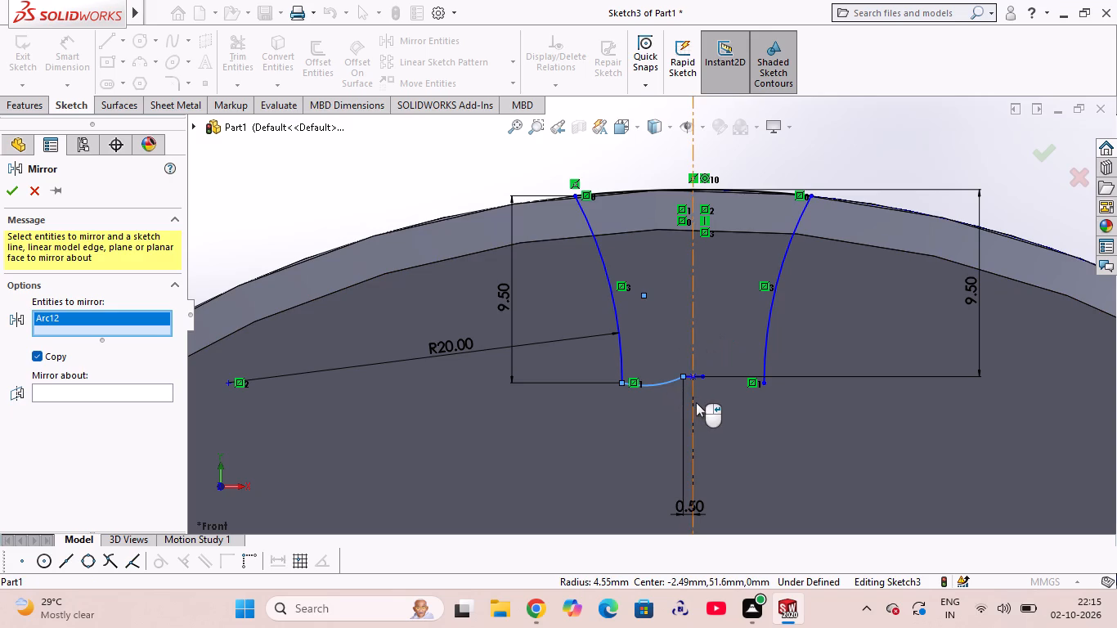
{"action": "left_click", "coordinate": [147, 388]}
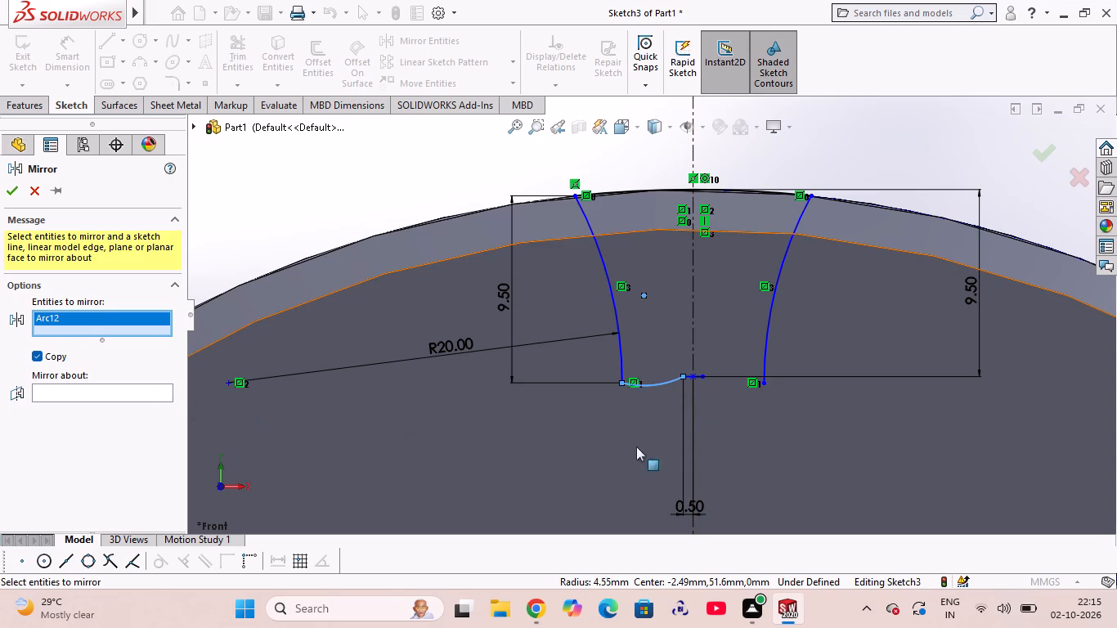
{"action": "left_click", "coordinate": [693, 406]}
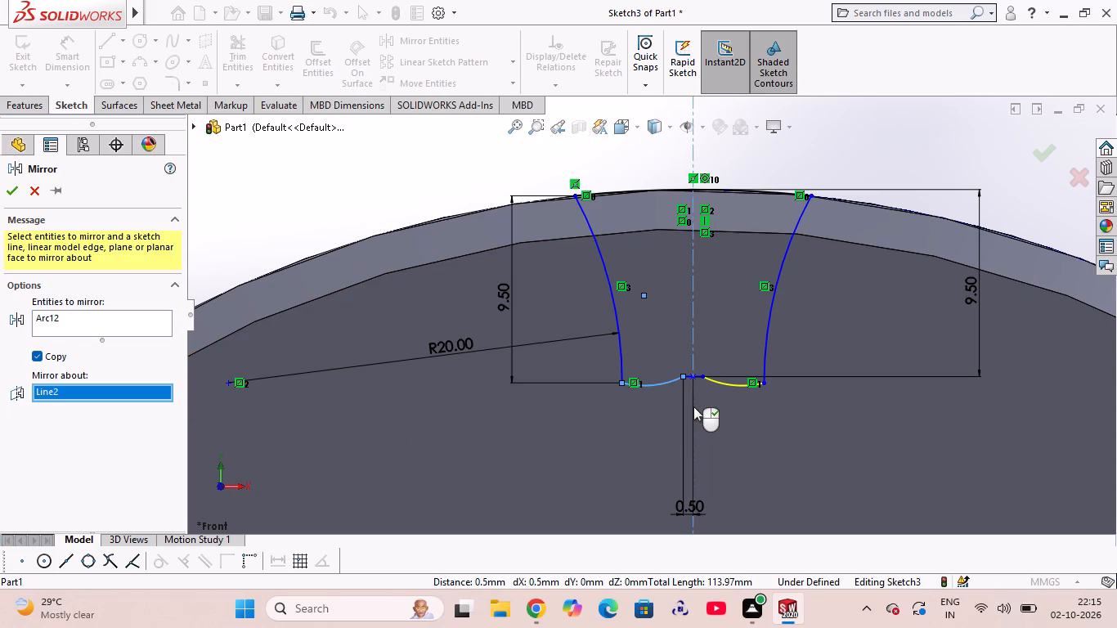
{"action": "left_click", "coordinate": [8, 193]}
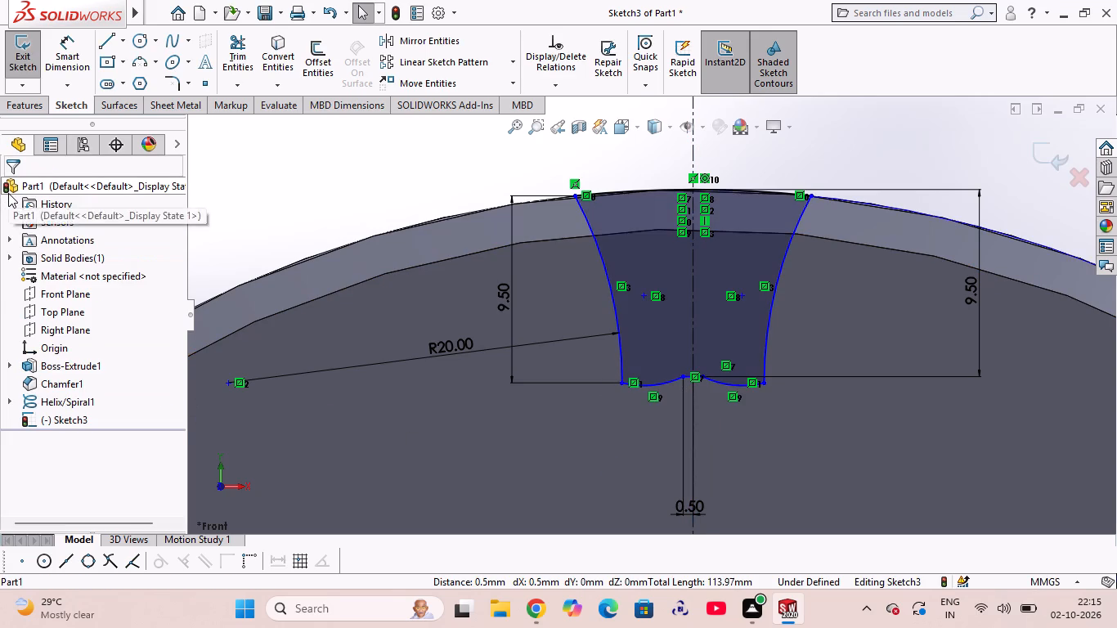
{"action": "key", "text": "Escape"}
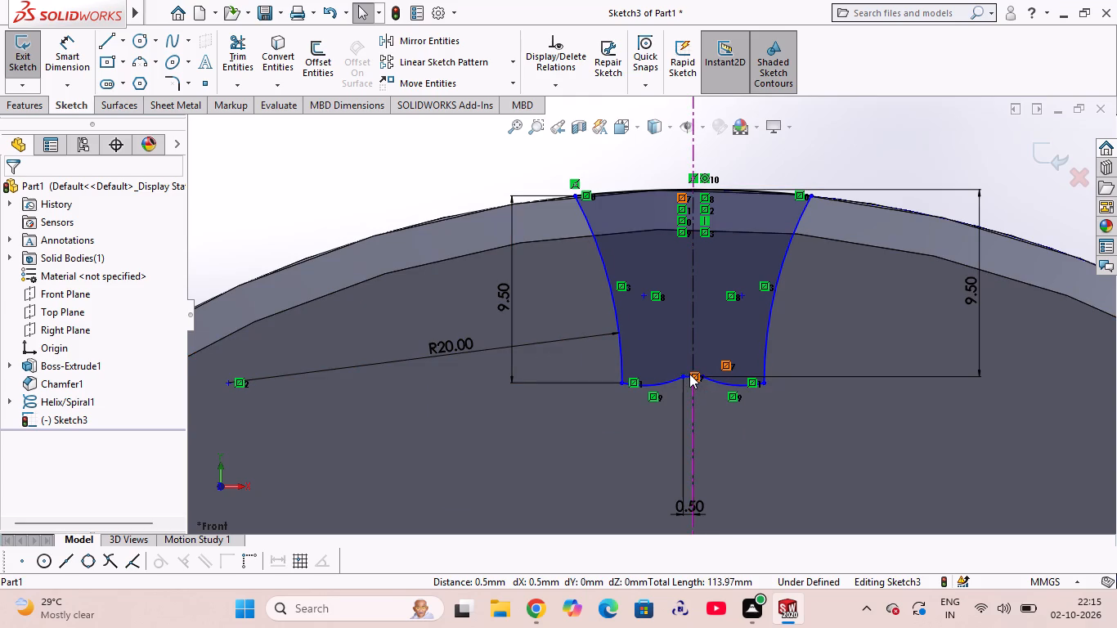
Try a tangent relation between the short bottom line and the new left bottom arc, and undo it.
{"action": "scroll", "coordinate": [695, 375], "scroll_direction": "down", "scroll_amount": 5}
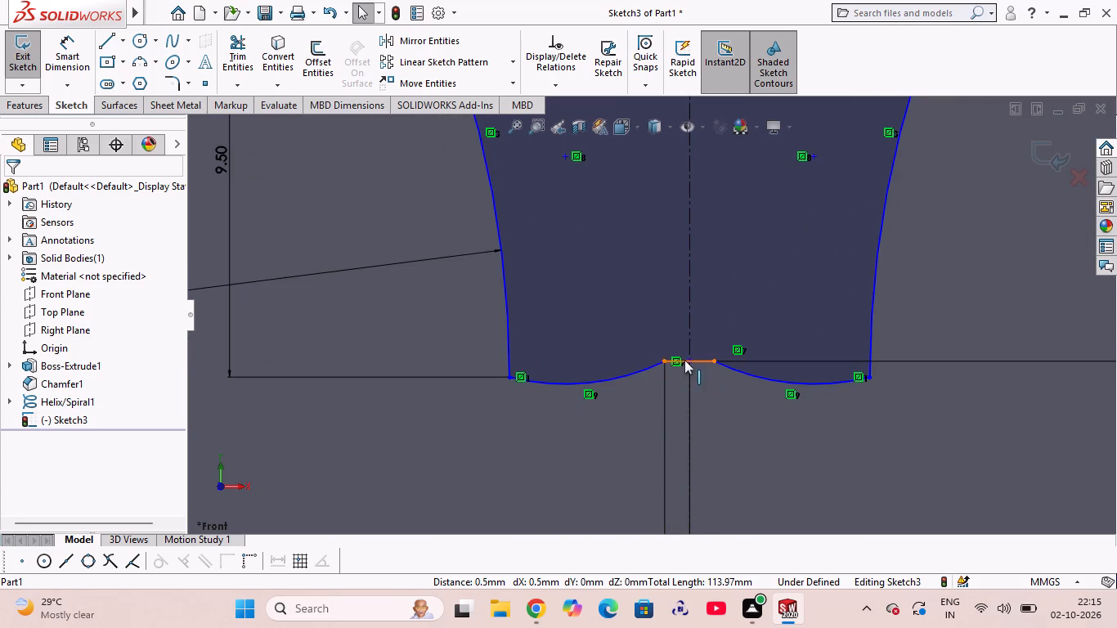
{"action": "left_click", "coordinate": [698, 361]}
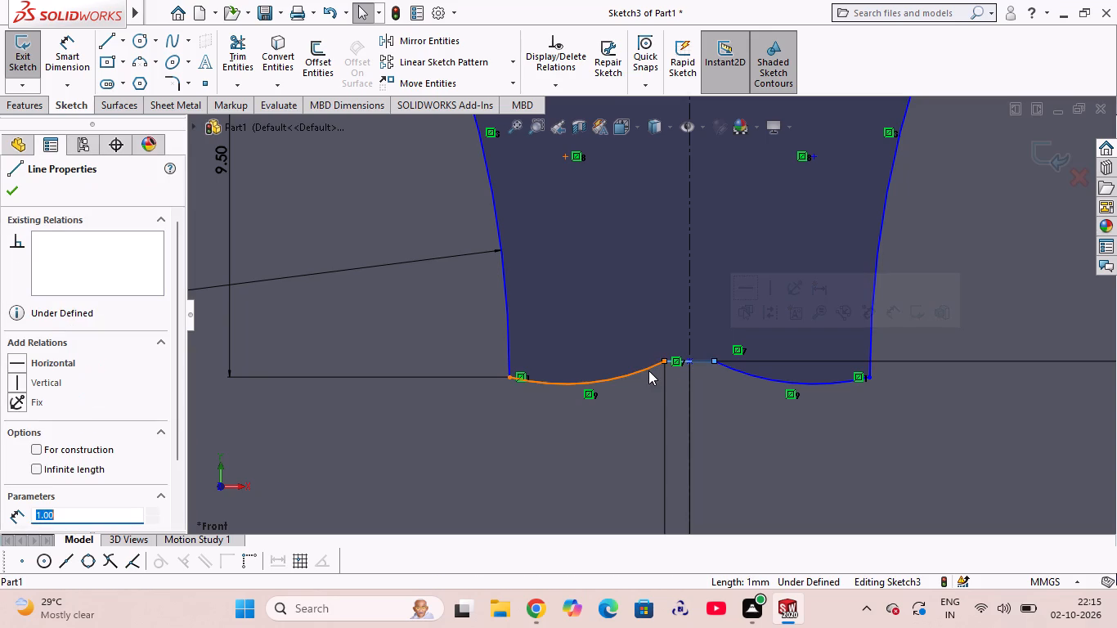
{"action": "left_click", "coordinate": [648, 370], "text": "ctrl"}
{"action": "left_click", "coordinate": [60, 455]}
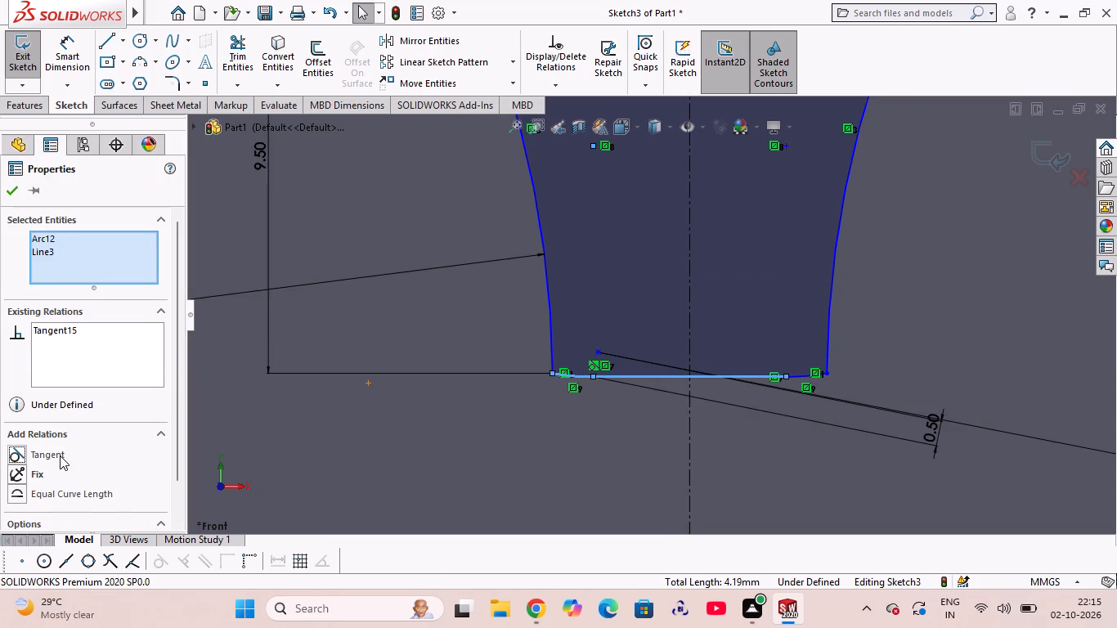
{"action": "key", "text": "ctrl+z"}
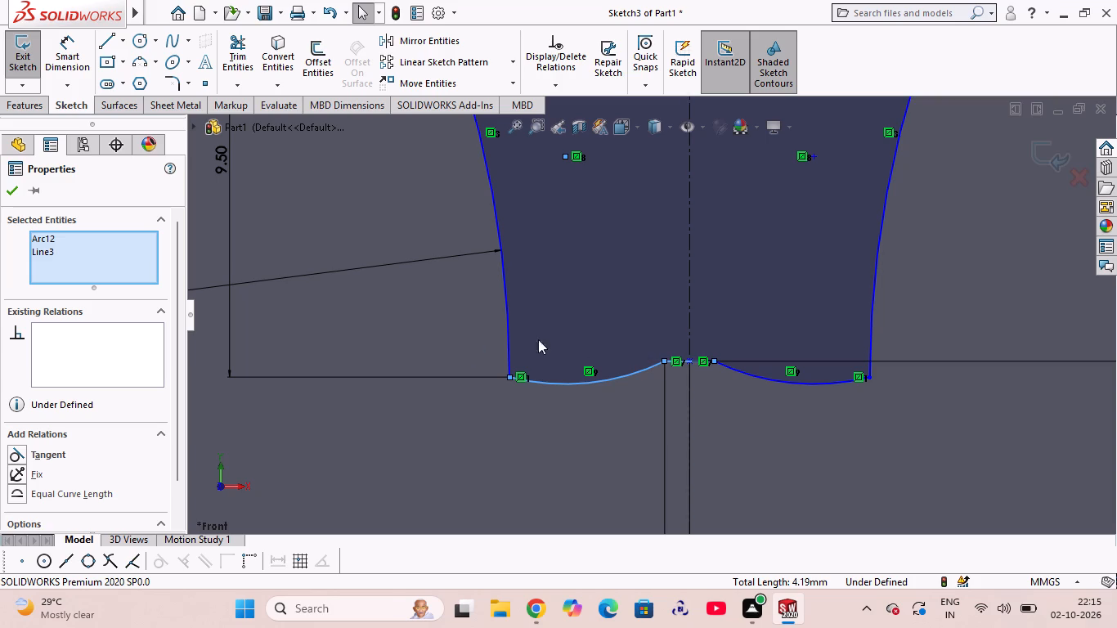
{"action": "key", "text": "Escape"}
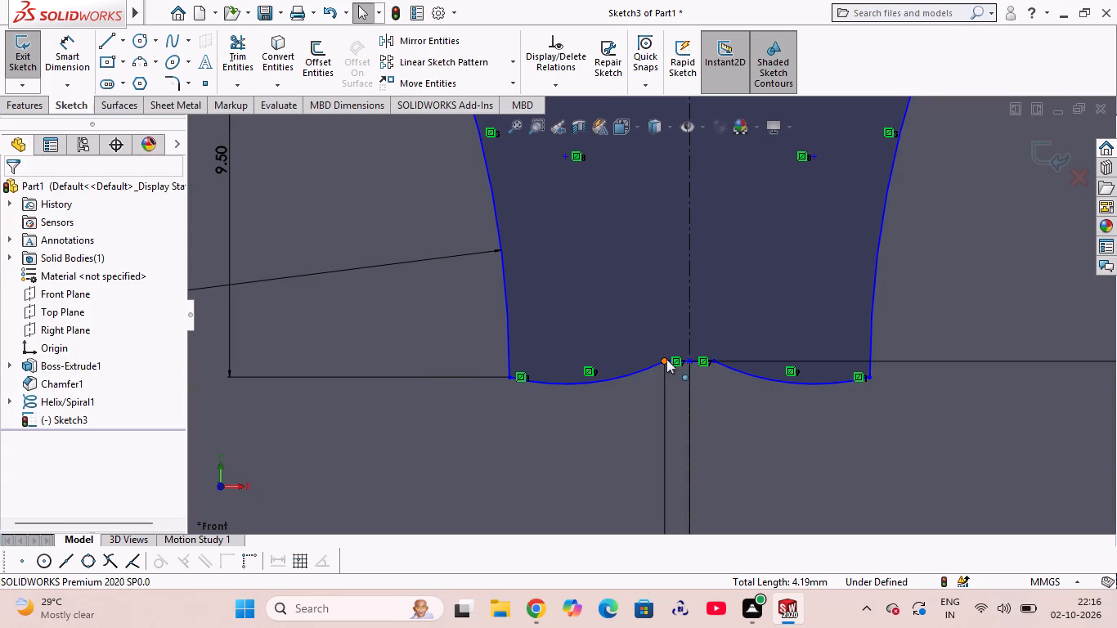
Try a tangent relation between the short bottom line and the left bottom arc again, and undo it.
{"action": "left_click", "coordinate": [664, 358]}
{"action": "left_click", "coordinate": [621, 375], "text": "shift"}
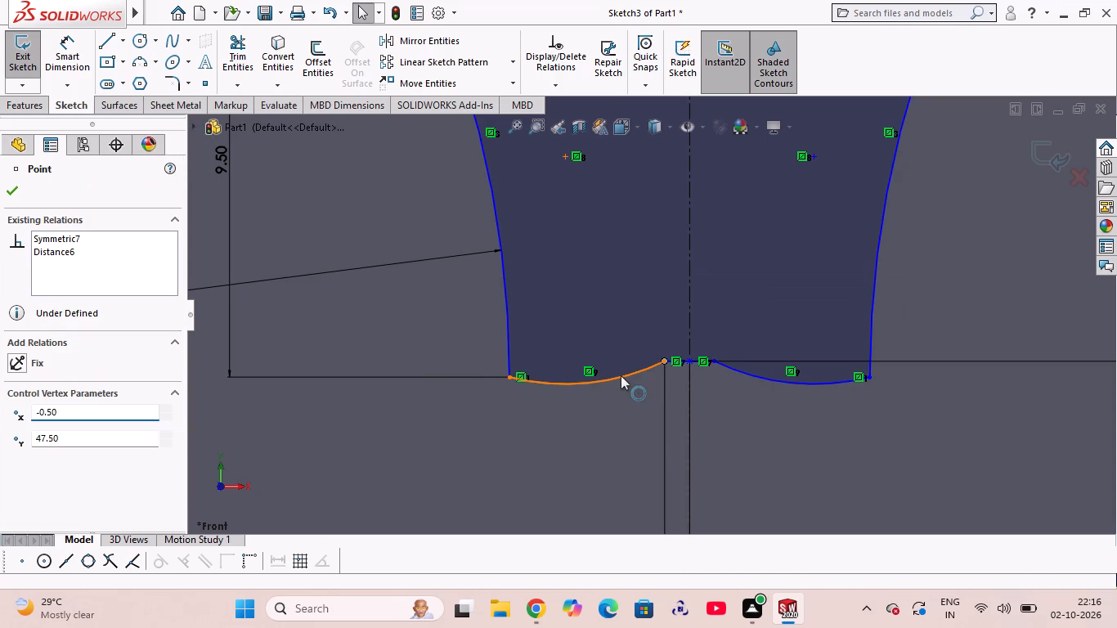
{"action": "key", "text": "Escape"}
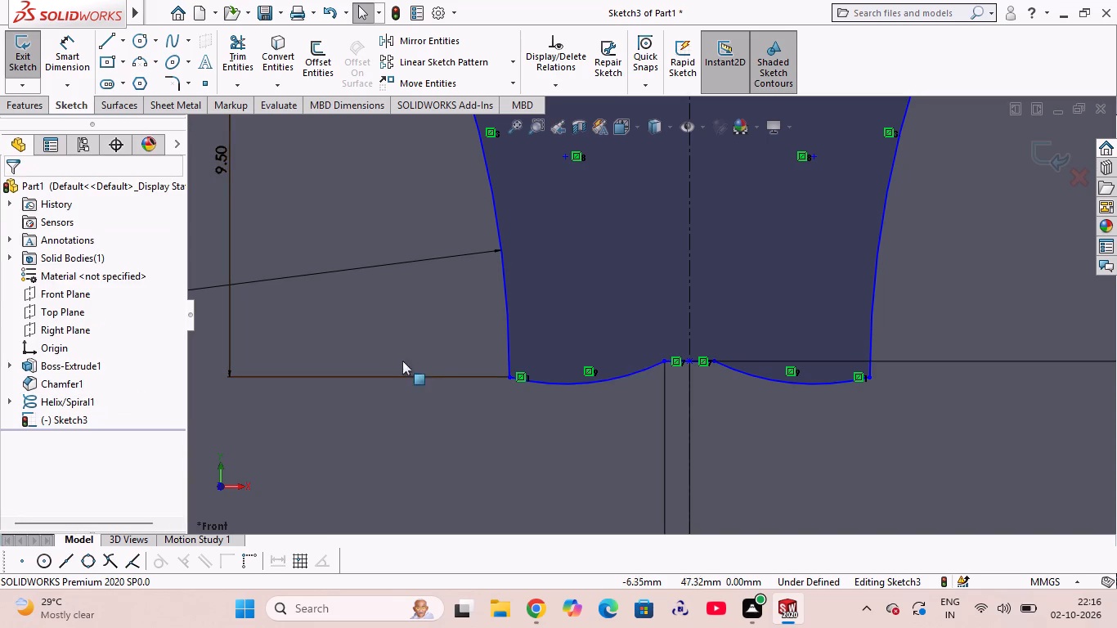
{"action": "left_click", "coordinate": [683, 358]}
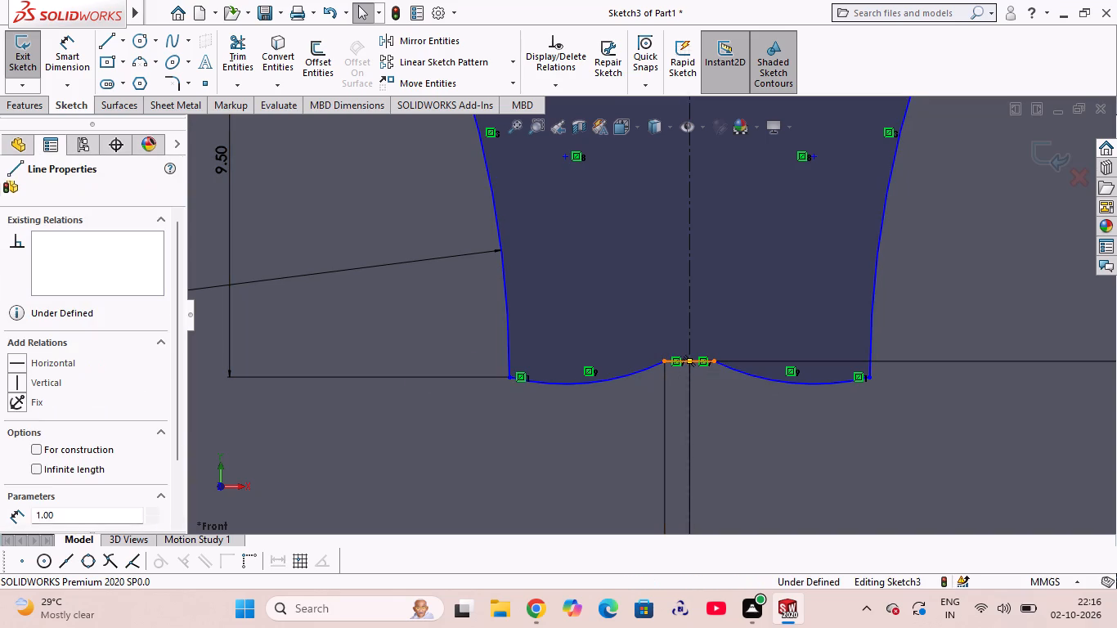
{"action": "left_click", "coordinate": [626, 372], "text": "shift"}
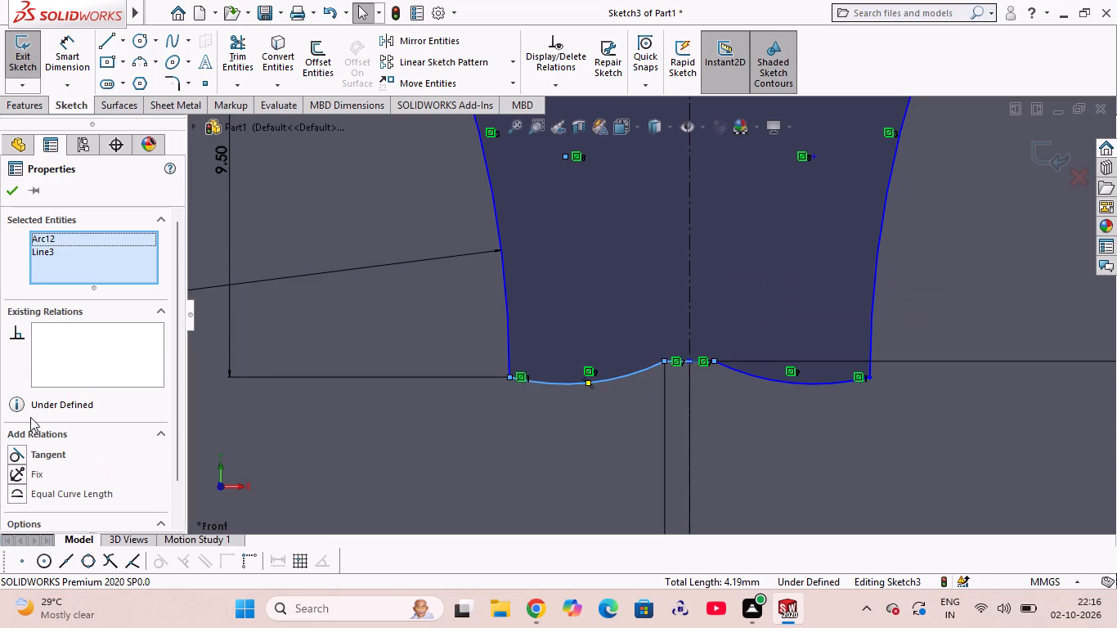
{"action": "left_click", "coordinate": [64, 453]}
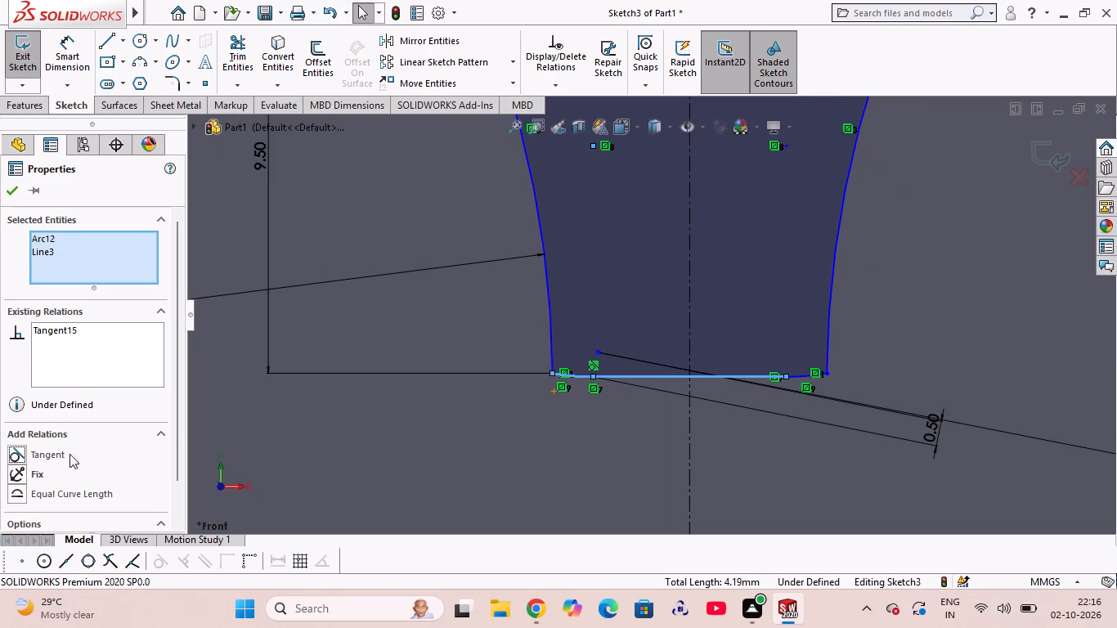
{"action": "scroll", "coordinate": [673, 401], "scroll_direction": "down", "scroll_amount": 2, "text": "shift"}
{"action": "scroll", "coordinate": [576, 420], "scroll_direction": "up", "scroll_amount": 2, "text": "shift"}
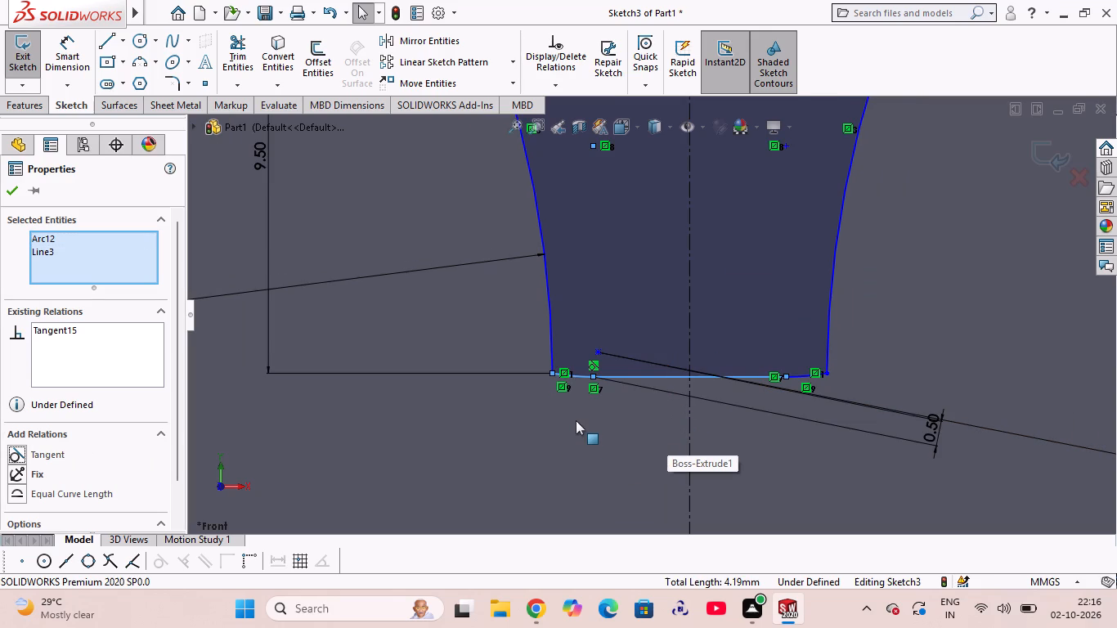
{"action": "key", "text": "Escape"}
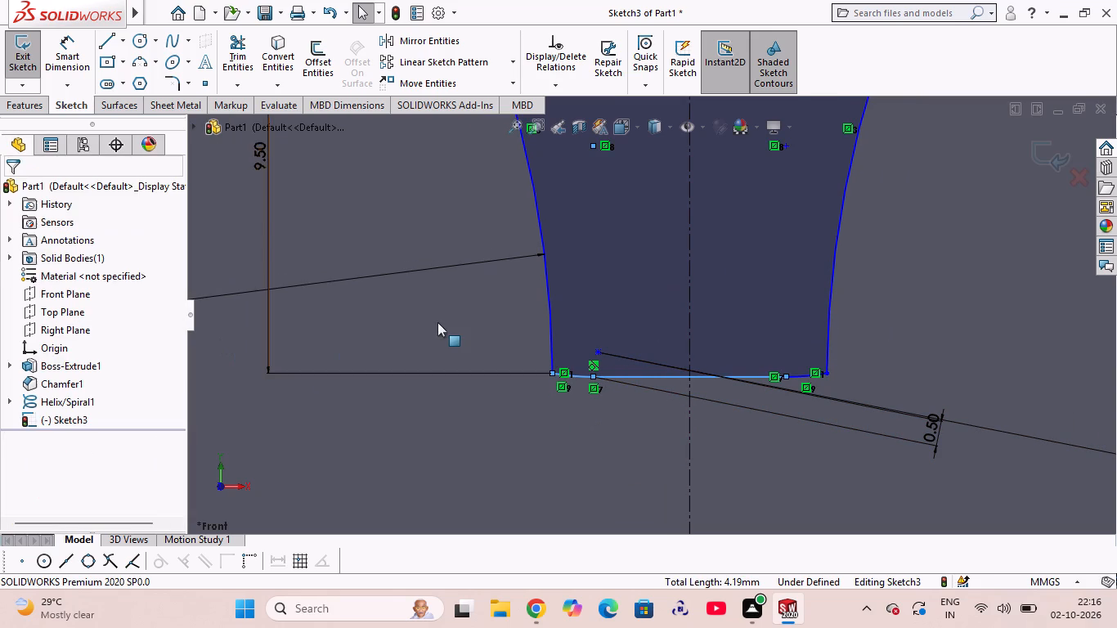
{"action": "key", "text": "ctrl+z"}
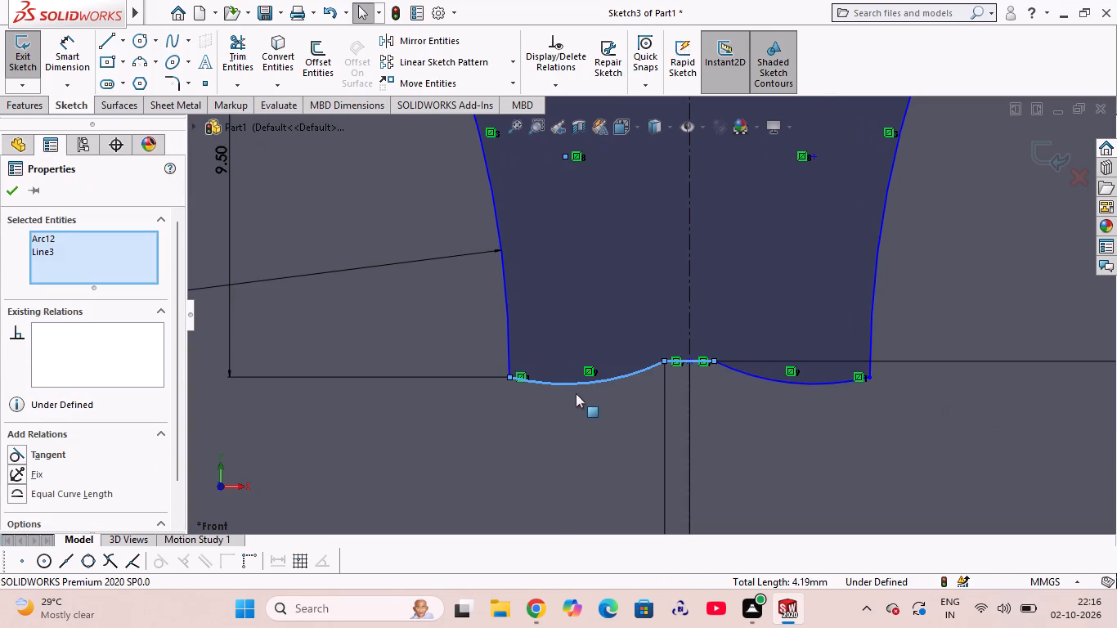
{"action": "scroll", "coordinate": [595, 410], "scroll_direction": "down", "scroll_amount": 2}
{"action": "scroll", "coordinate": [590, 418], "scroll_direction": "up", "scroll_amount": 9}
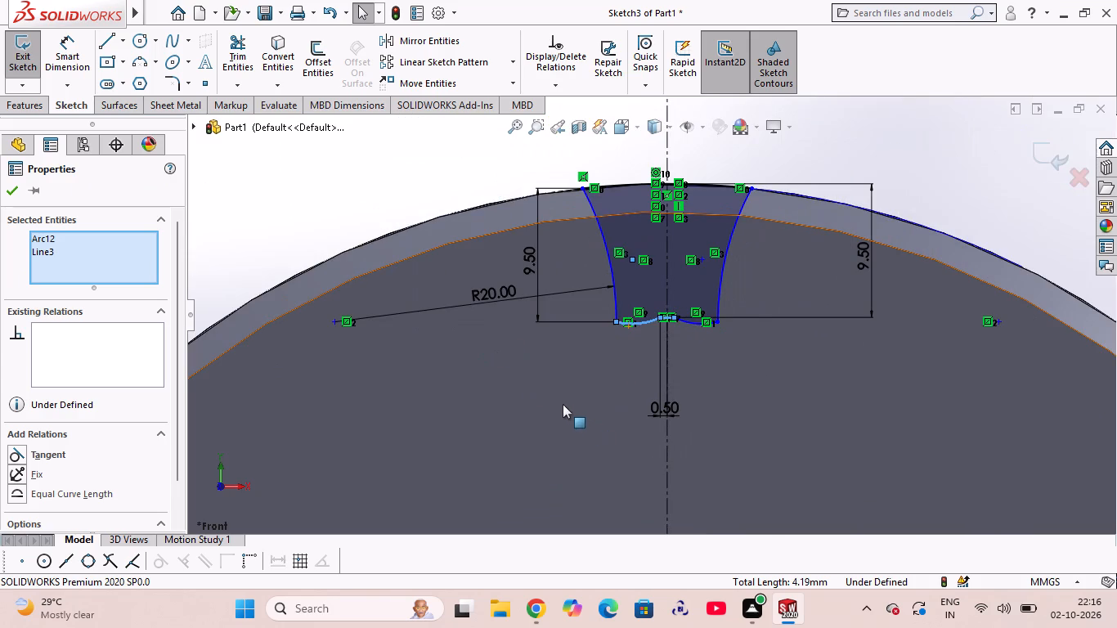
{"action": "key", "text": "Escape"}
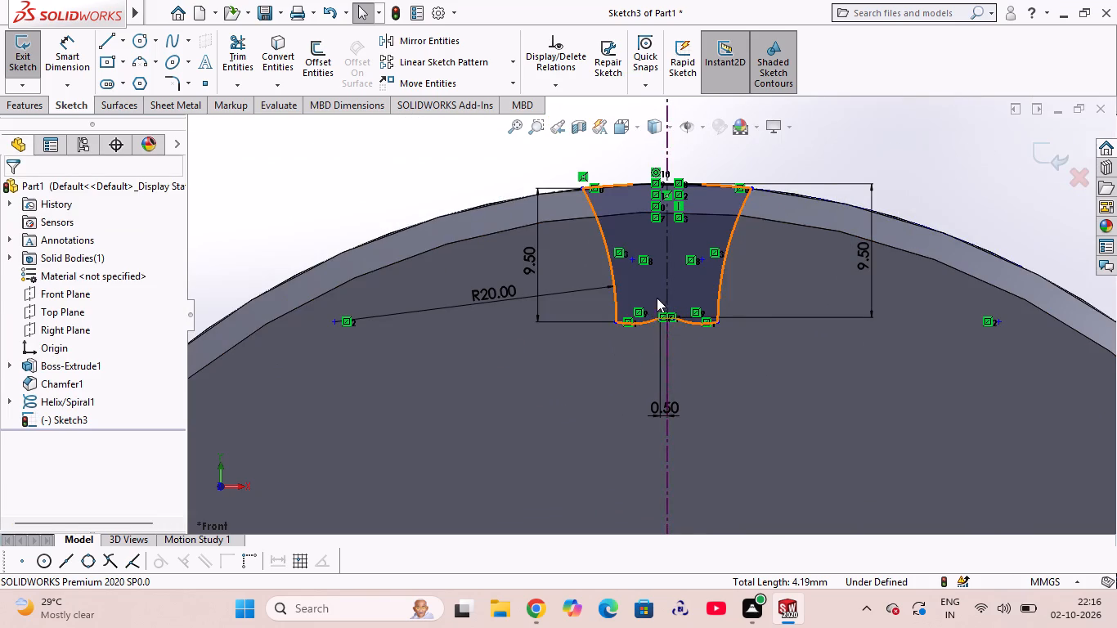
Dimension the left bottom arc's radius as 3 mm.
{"action": "scroll", "coordinate": [662, 308], "scroll_direction": "down", "scroll_amount": 2}
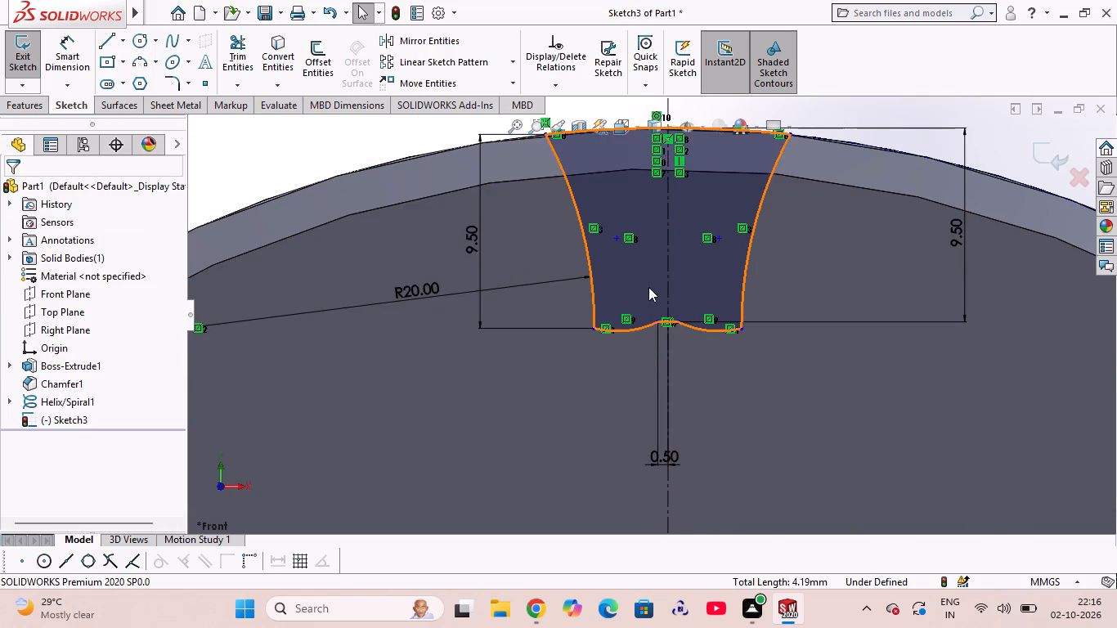
{"action": "scroll", "coordinate": [645, 321], "scroll_direction": "up", "scroll_amount": 2}
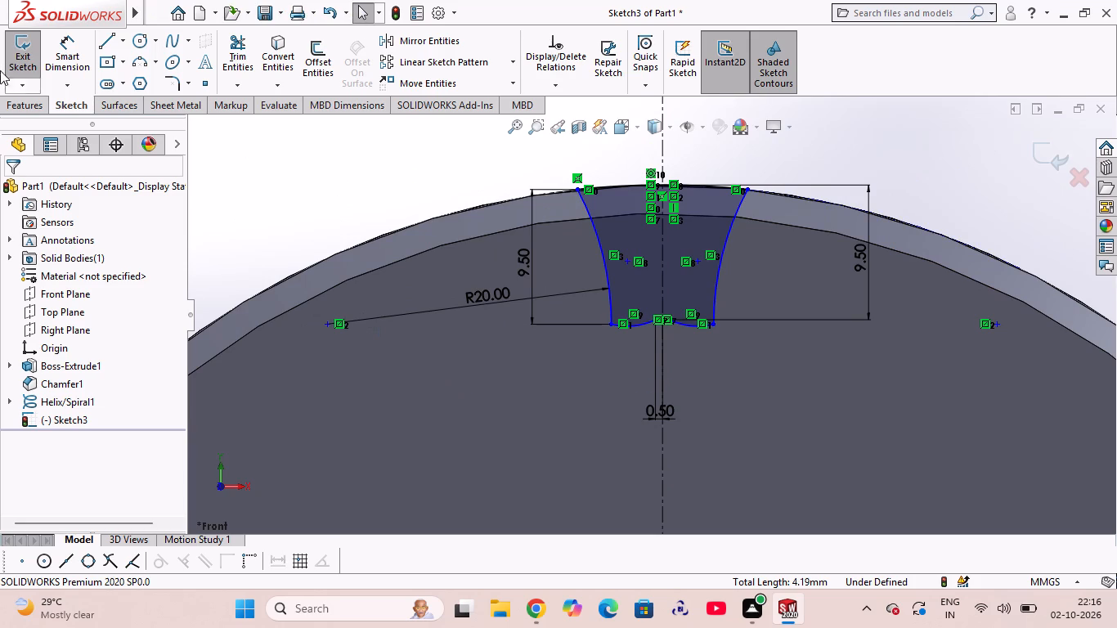
{"action": "left_click", "coordinate": [71, 66]}
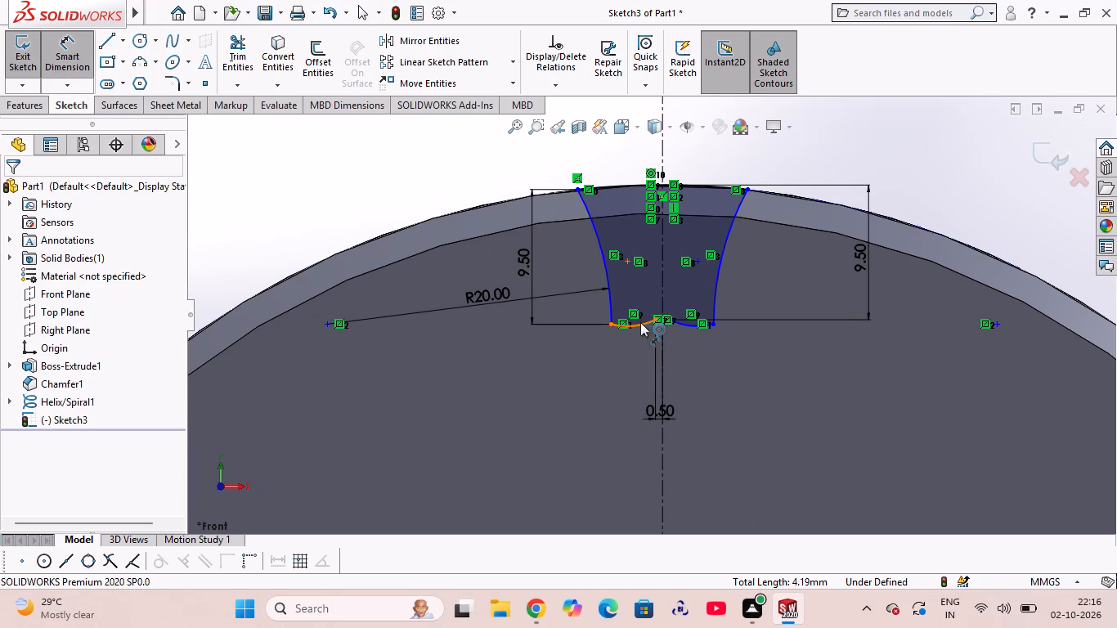
{"action": "left_click", "coordinate": [640, 322]}
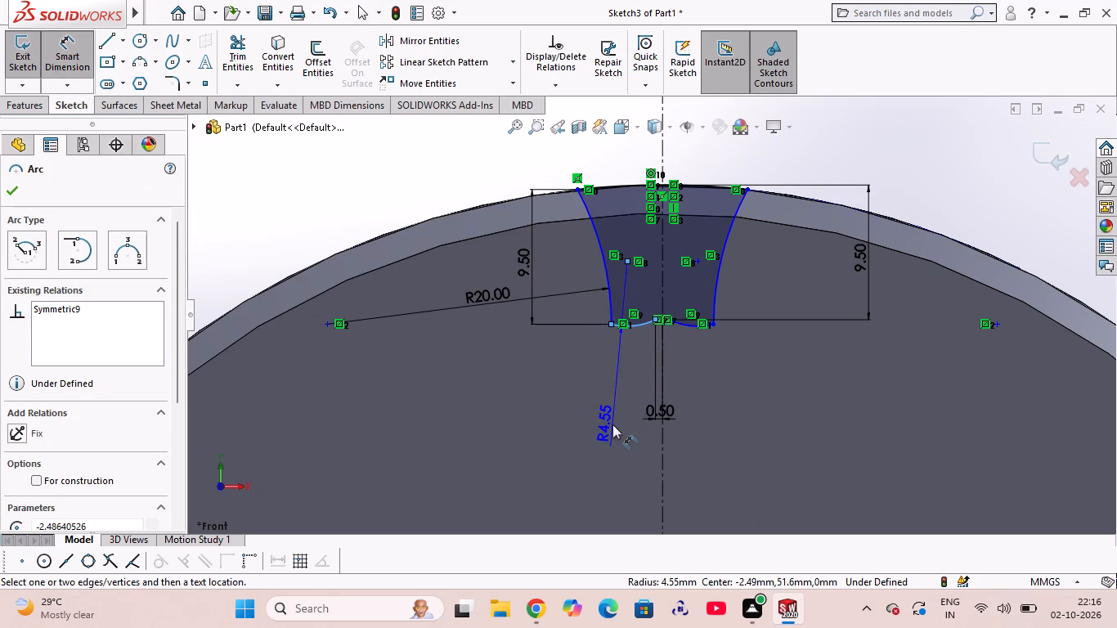
{"action": "left_click", "coordinate": [612, 425]}
{"action": "key", "text": "3"}
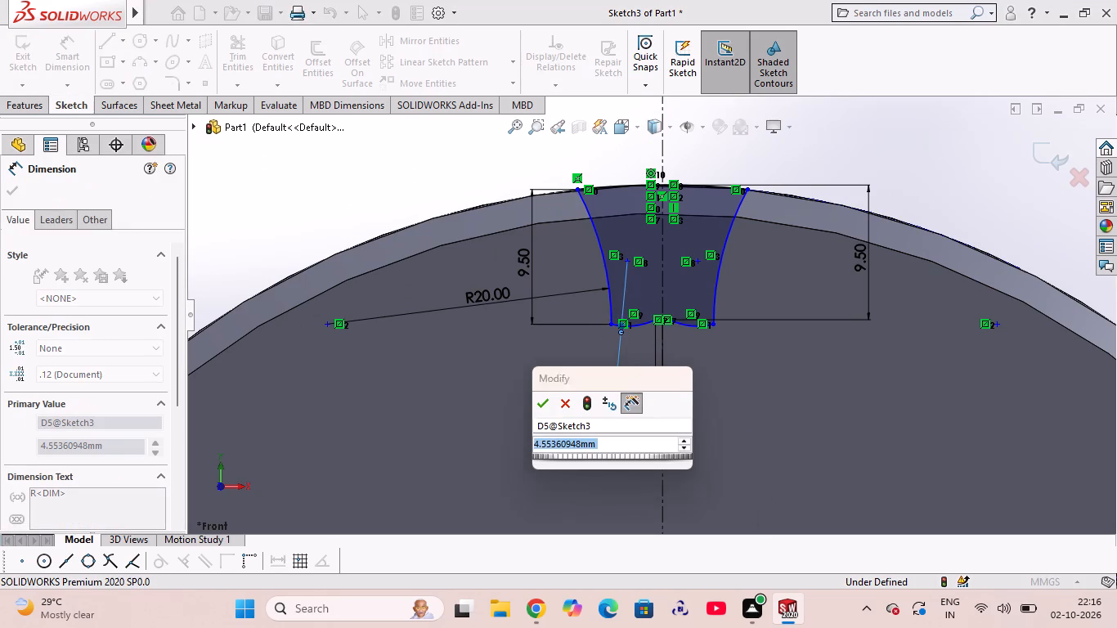
{"action": "key", "text": "Return"}
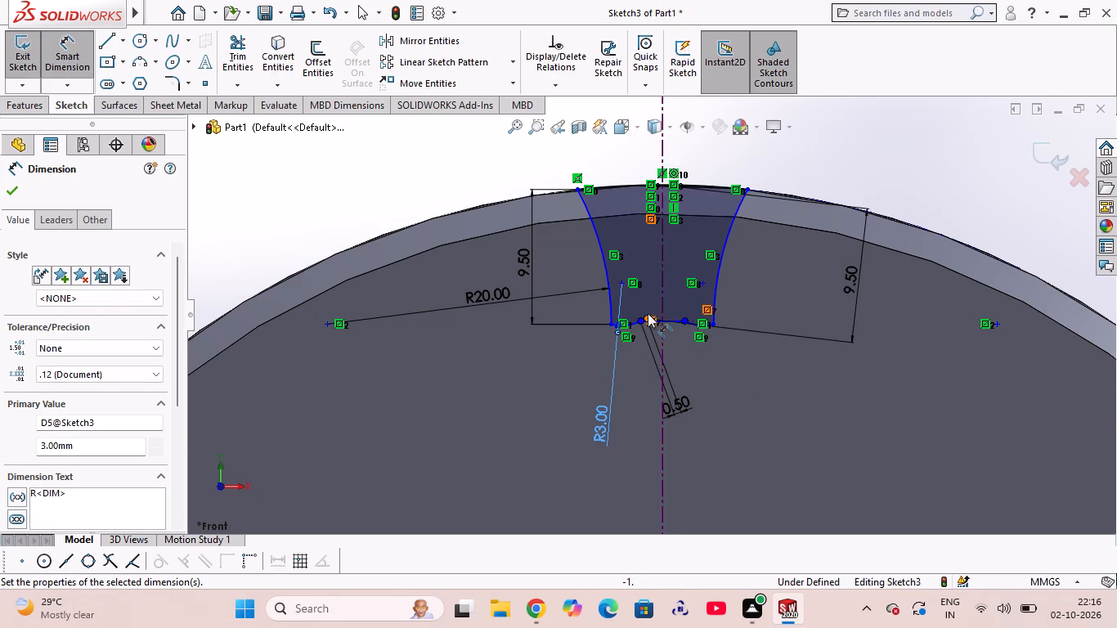
{"action": "scroll", "coordinate": [648, 313], "scroll_direction": "up", "scroll_amount": 1}
{"action": "scroll", "coordinate": [648, 314], "scroll_direction": "down", "scroll_amount": 12}
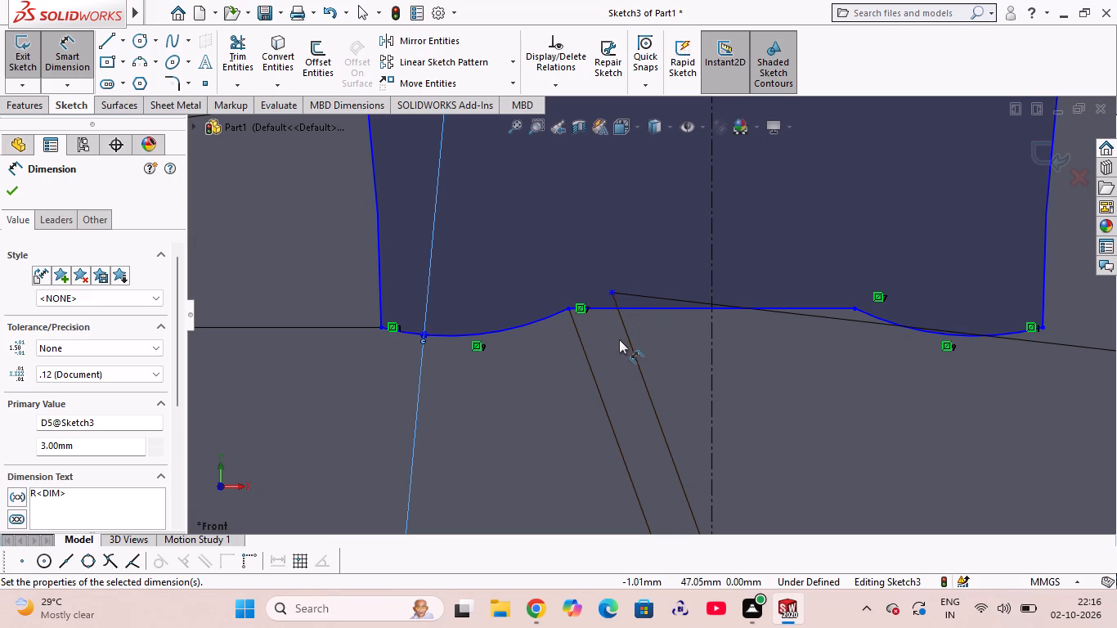
{"action": "key", "text": "Escape"}
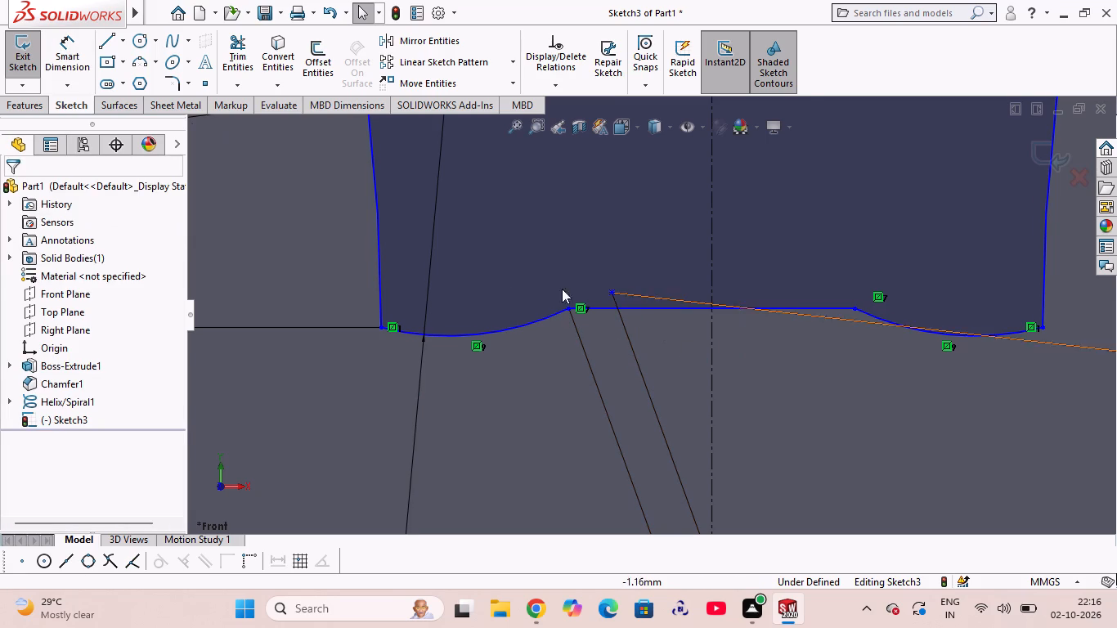
Dimension the horizontal distance from the short bottom line's left endpoint to its midpoint as 0.5 mm.
{"action": "left_click", "coordinate": [76, 59]}
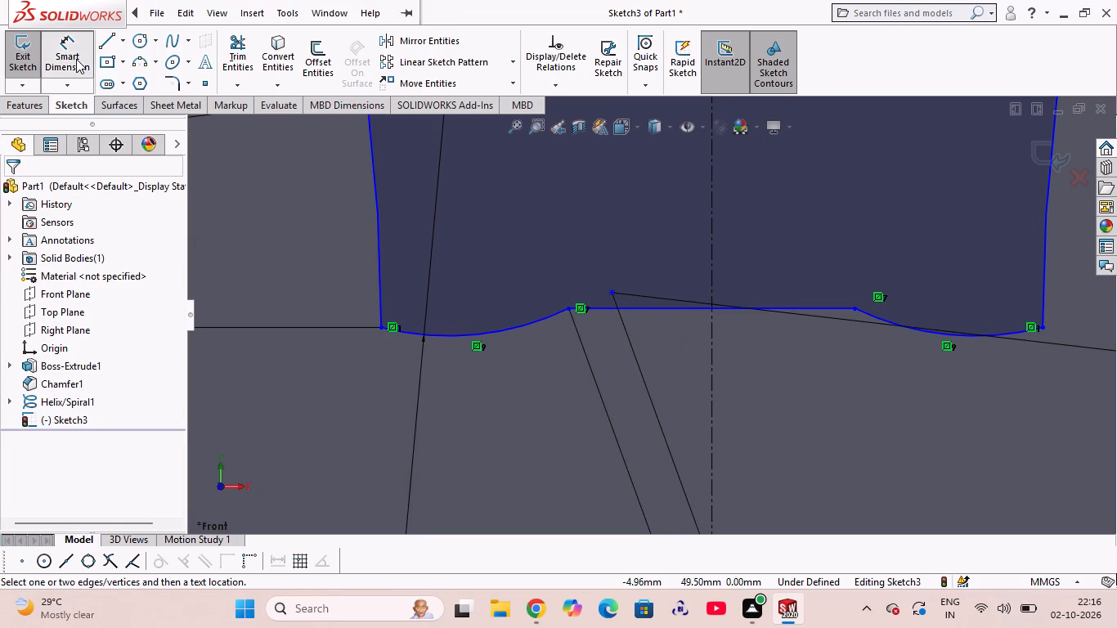
{"action": "left_click", "coordinate": [568, 308]}
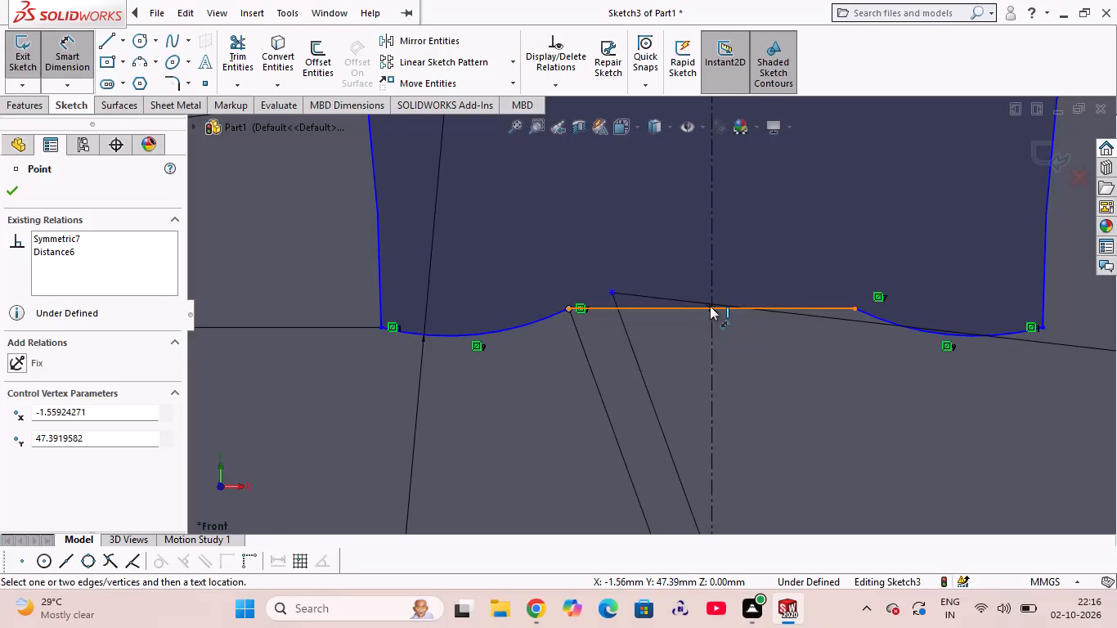
{"action": "left_click", "coordinate": [710, 306]}
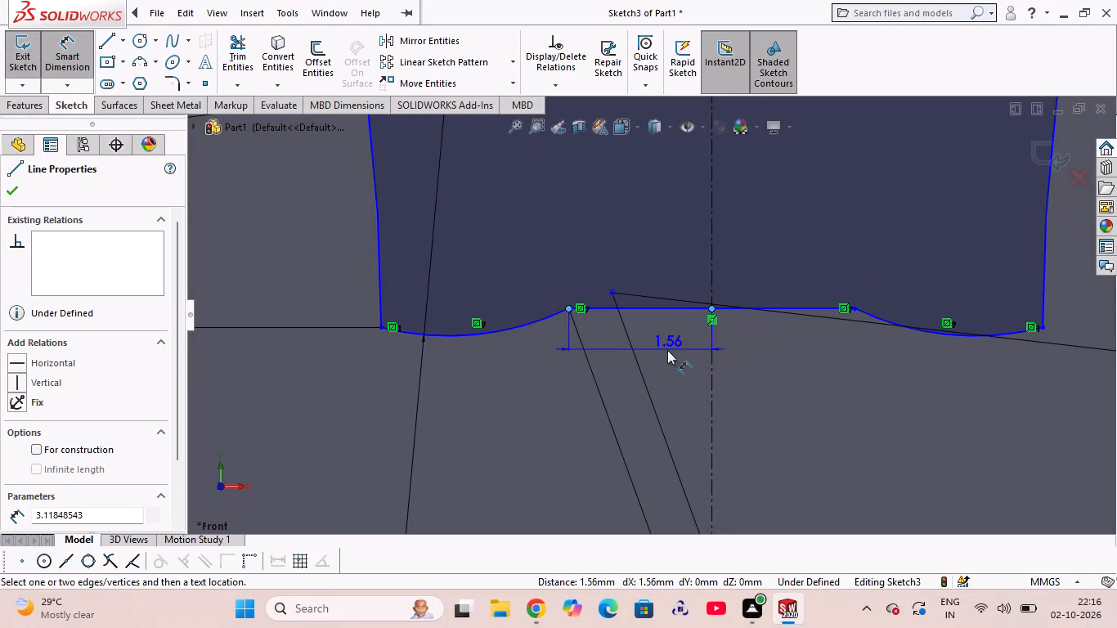
{"action": "left_click", "coordinate": [641, 400]}
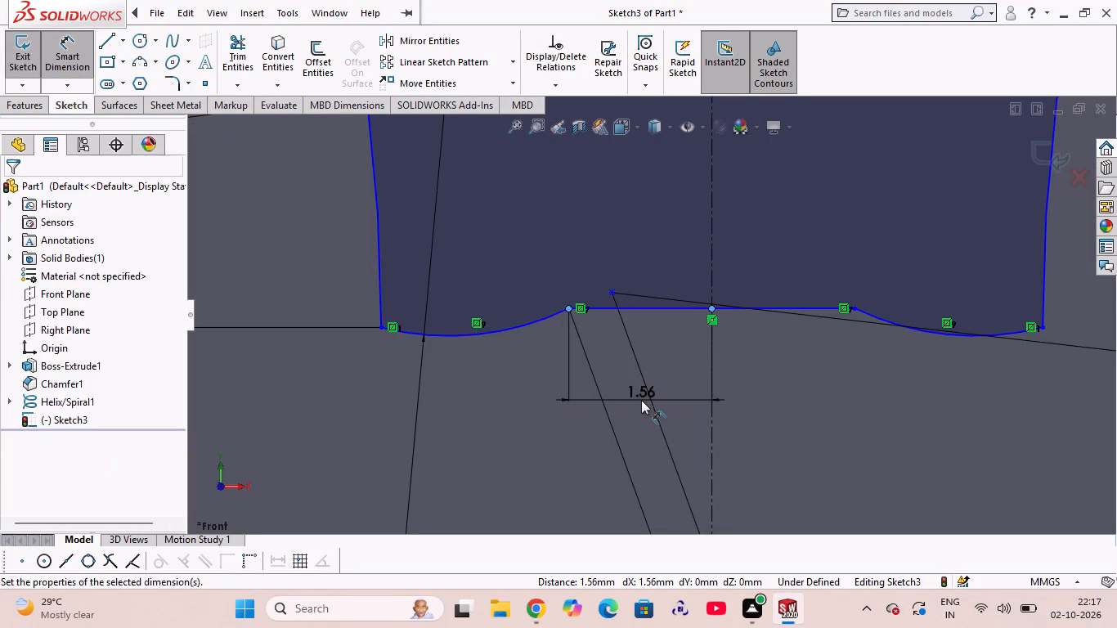
{"action": "type", "text": "0.5"}
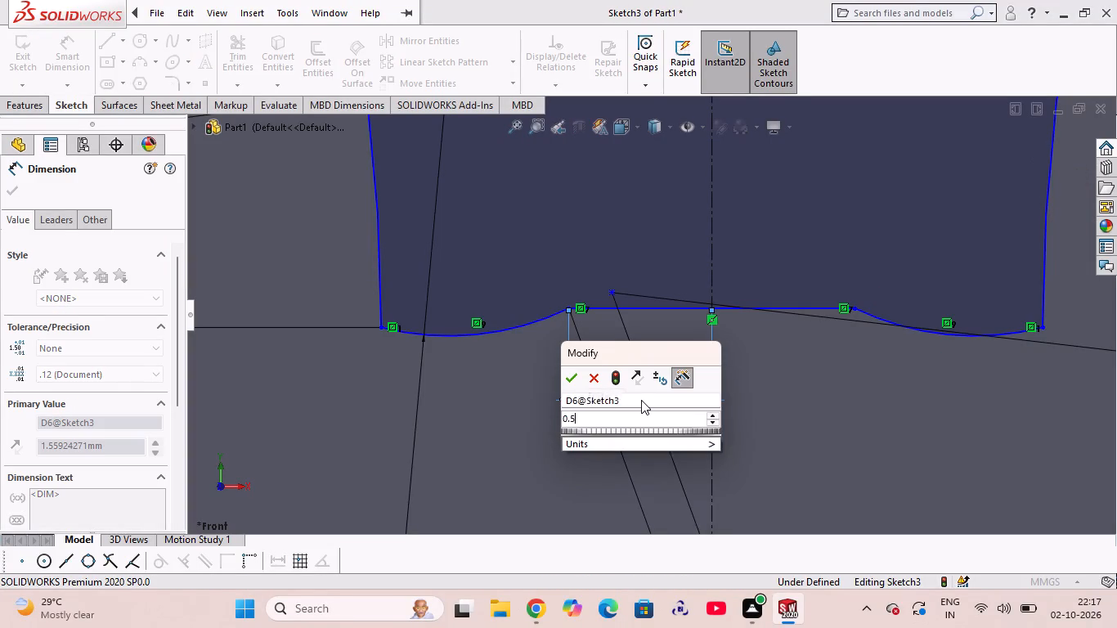
{"action": "key", "text": "Return"}
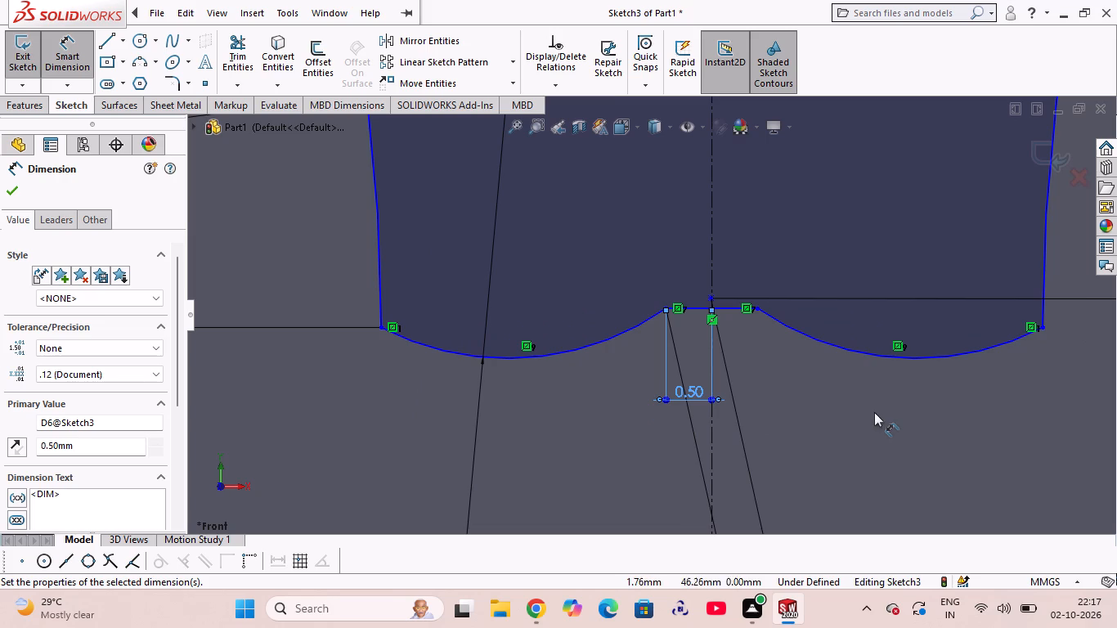
{"action": "key", "text": "Escape"}
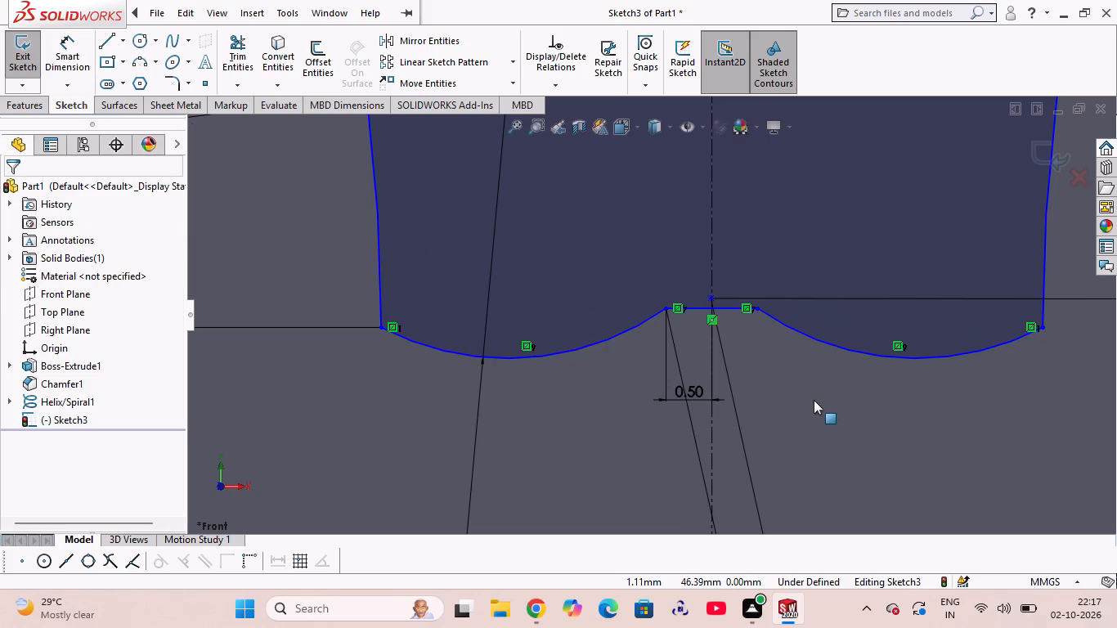
Delete the older slanted 0.50 mm dimension below the short bottom line, keeping the new horizontal one.
{"action": "scroll", "coordinate": [718, 344], "scroll_direction": "down", "scroll_amount": 3}
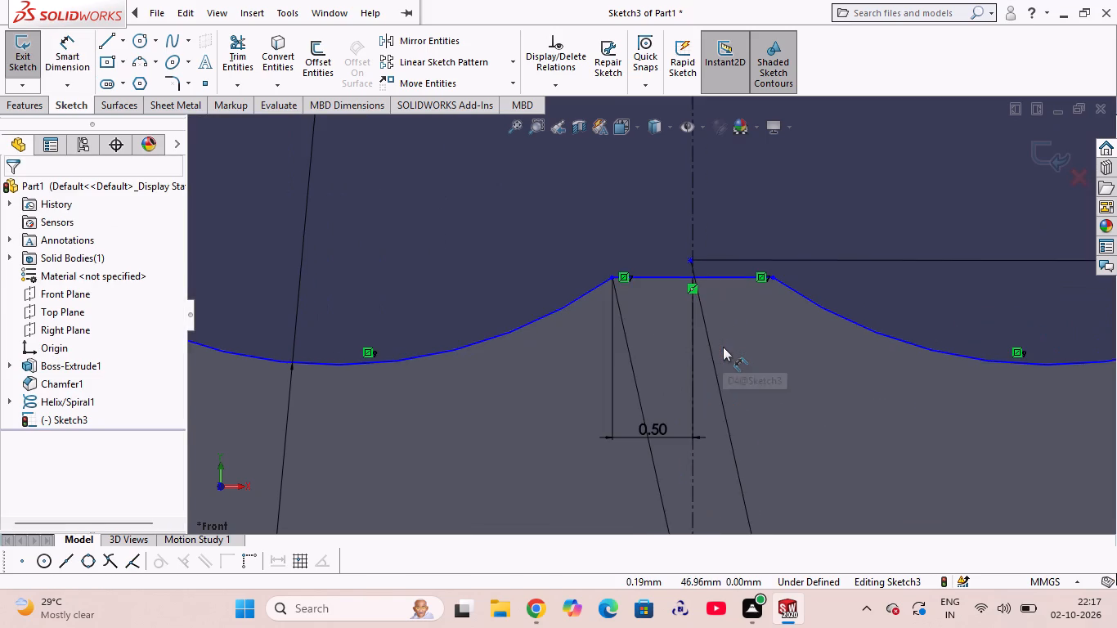
{"action": "scroll", "coordinate": [723, 347], "scroll_direction": "up", "scroll_amount": 11}
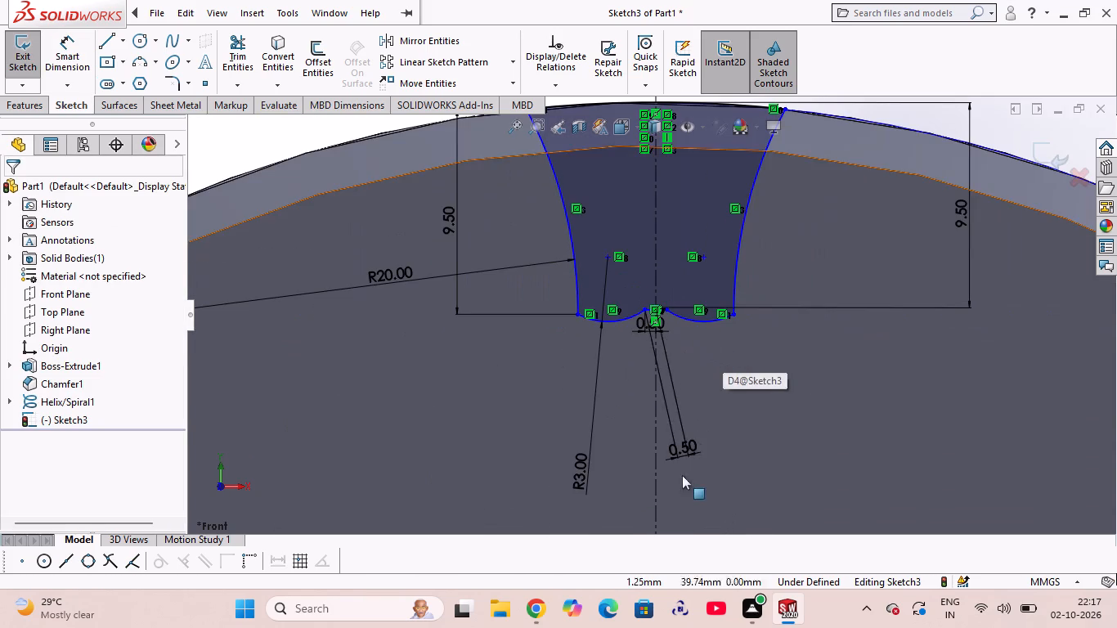
{"action": "left_click", "coordinate": [681, 451]}
{"action": "key", "text": "Delete"}
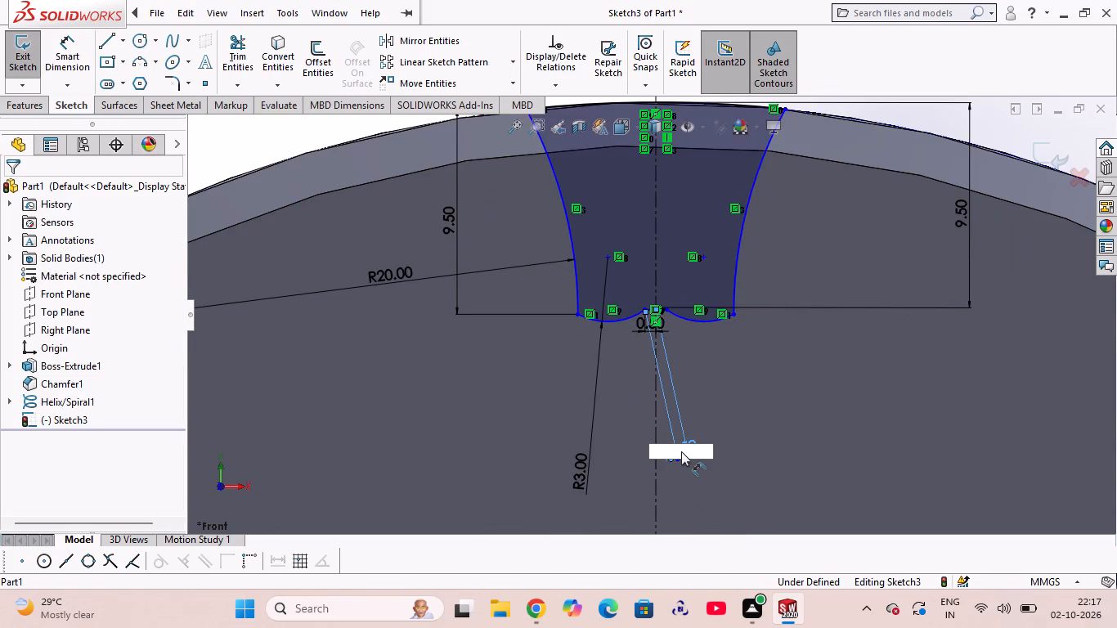
{"action": "key", "text": "Escape"}
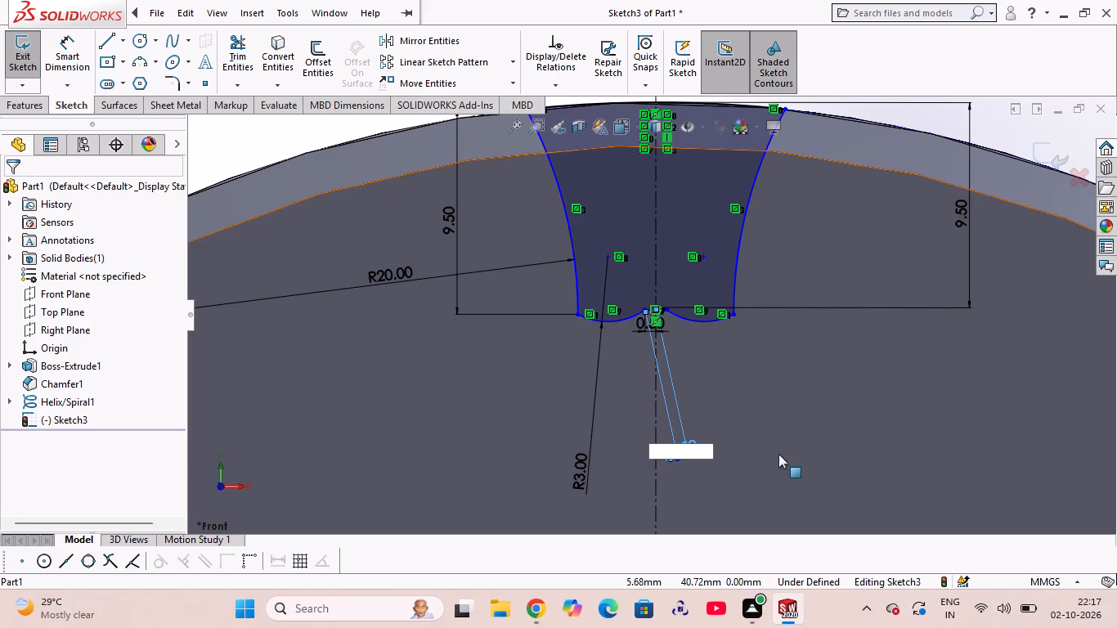
{"action": "left_click", "coordinate": [682, 455]}
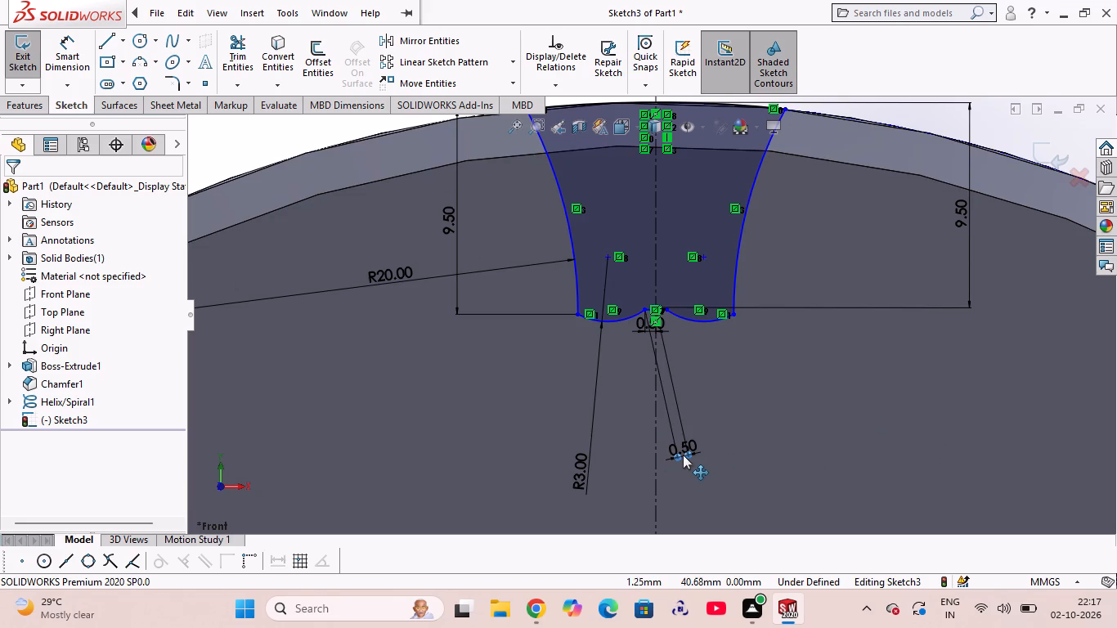
{"action": "key", "text": "Delete"}
{"action": "key", "text": "Escape"}
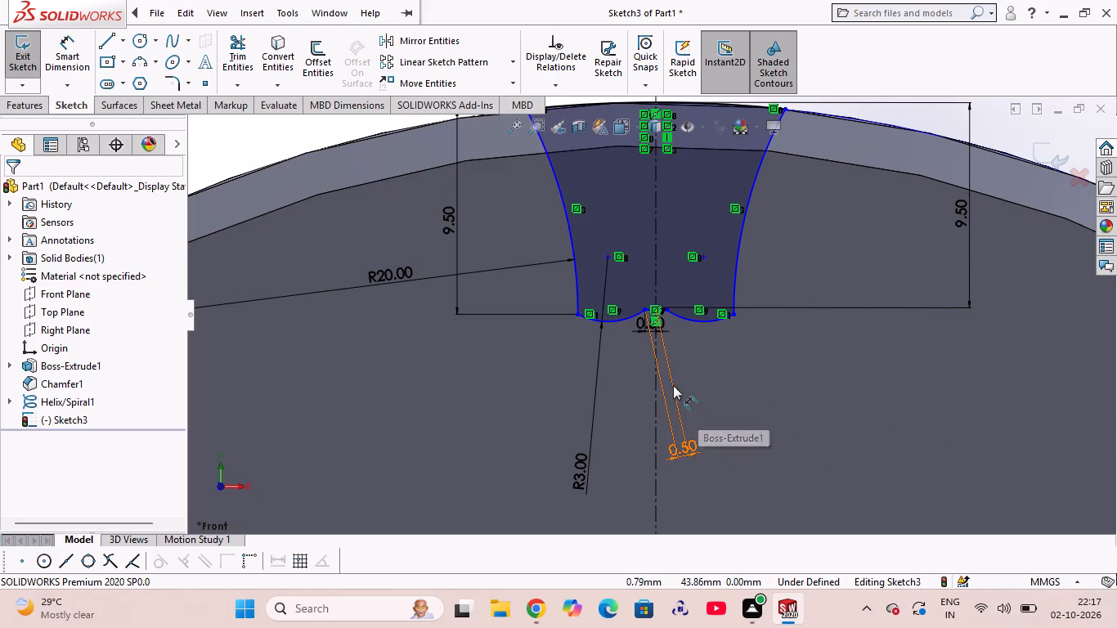
{"action": "left_click", "coordinate": [673, 392]}
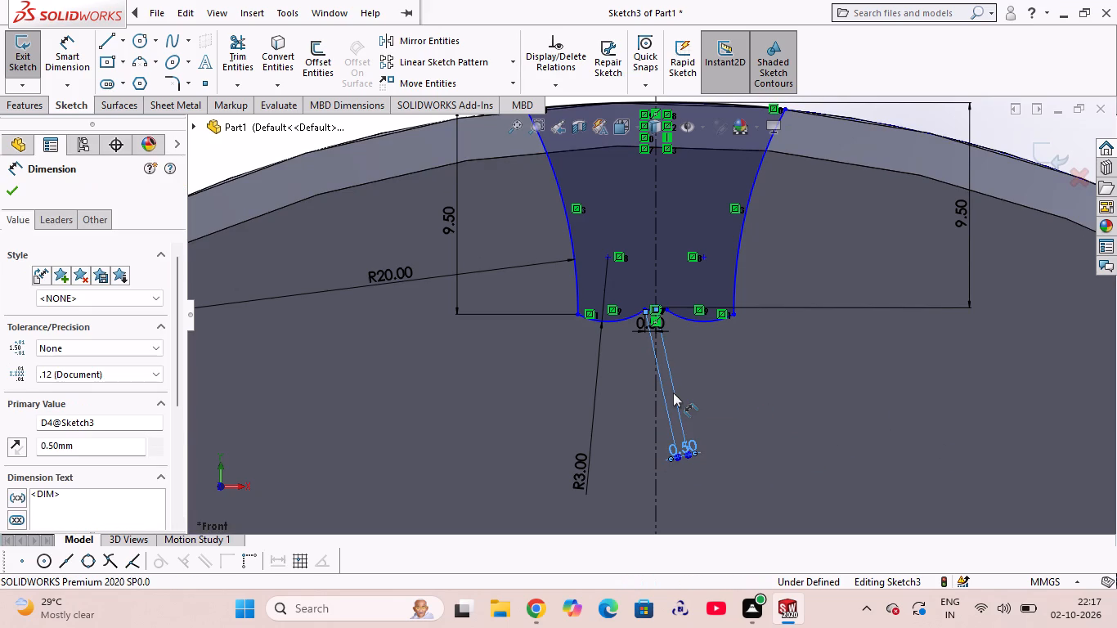
{"action": "key", "text": "Delete"}
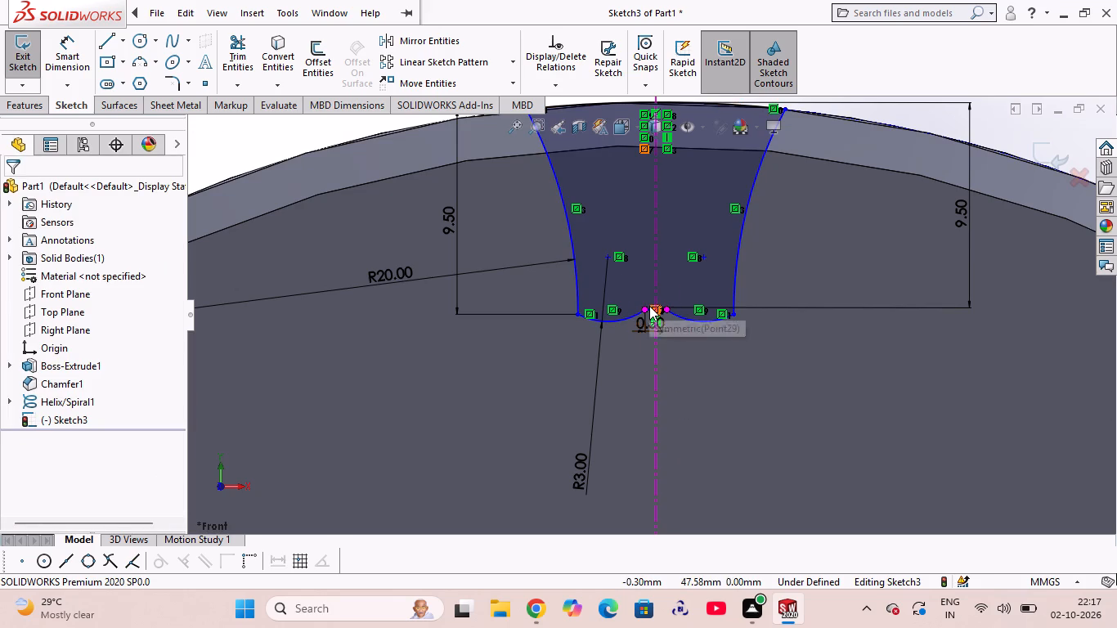
Add a tangent relation between the short bottom line and the left bottom arc.
{"action": "scroll", "coordinate": [656, 294], "scroll_direction": "up", "scroll_amount": 4}
{"action": "scroll", "coordinate": [647, 307], "scroll_direction": "down", "scroll_amount": 13}
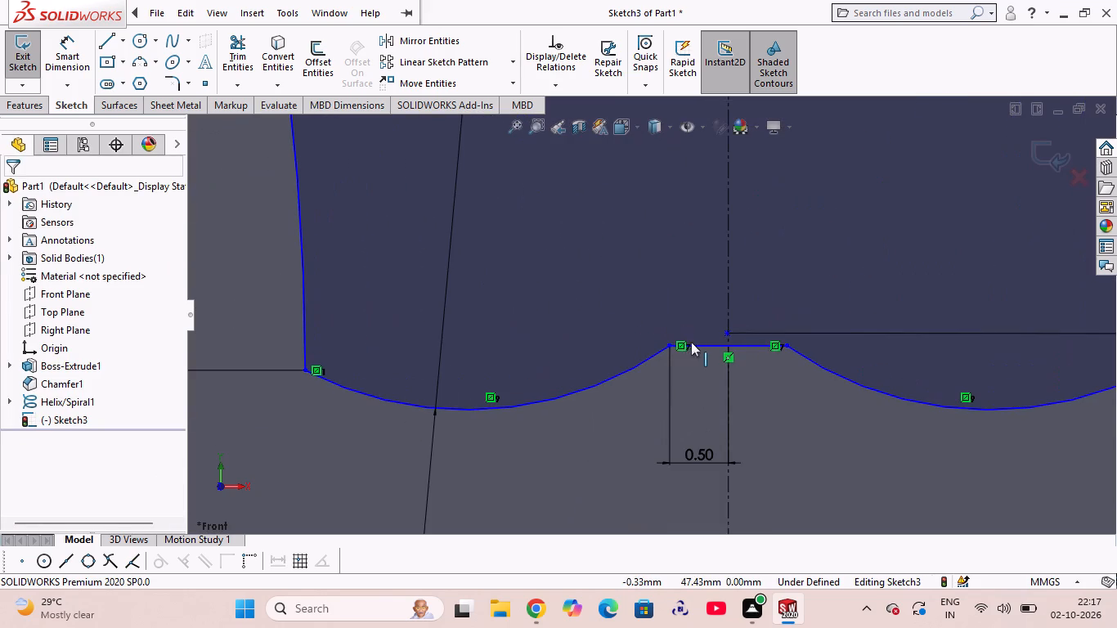
{"action": "left_click", "coordinate": [702, 346]}
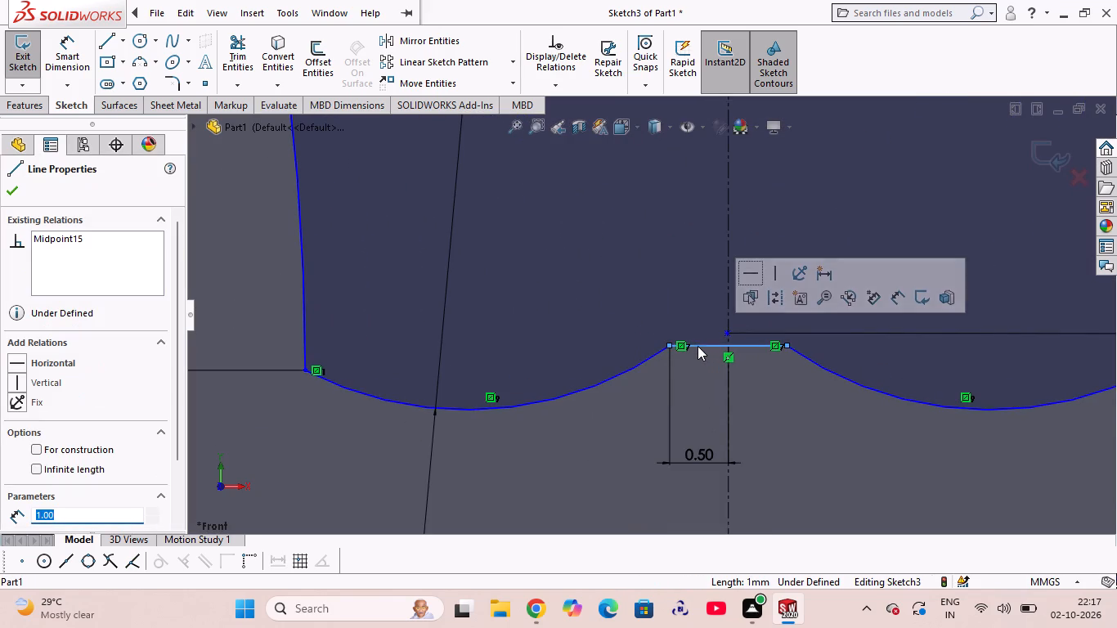
{"action": "left_click", "coordinate": [622, 374], "text": "ctrl"}
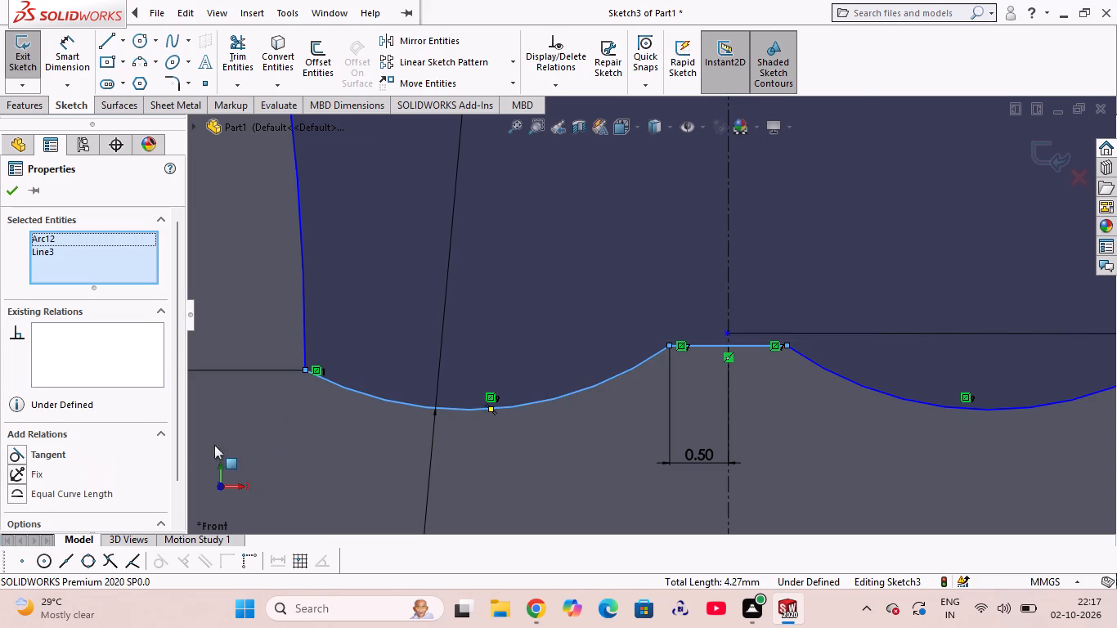
{"action": "left_click", "coordinate": [59, 455]}
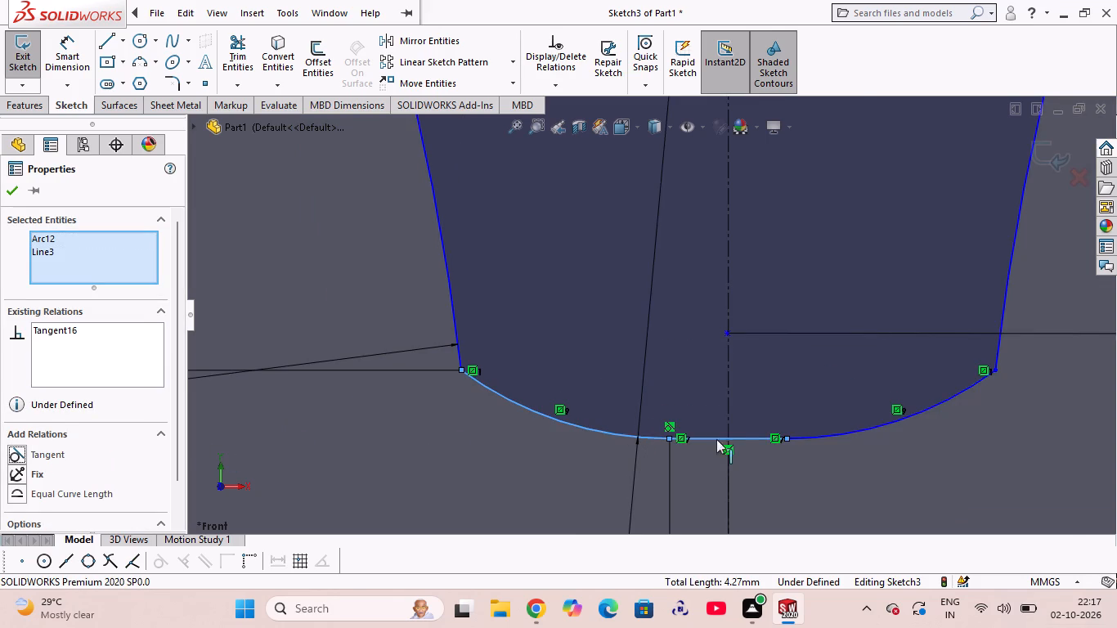
{"action": "scroll", "coordinate": [685, 373], "scroll_direction": "down", "scroll_amount": 1}
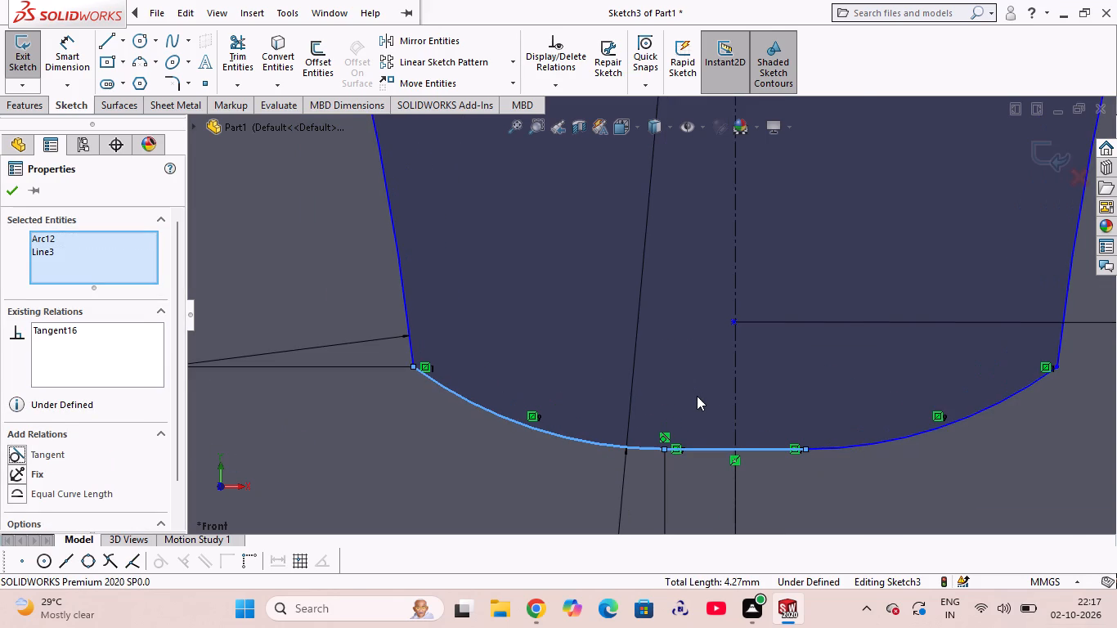
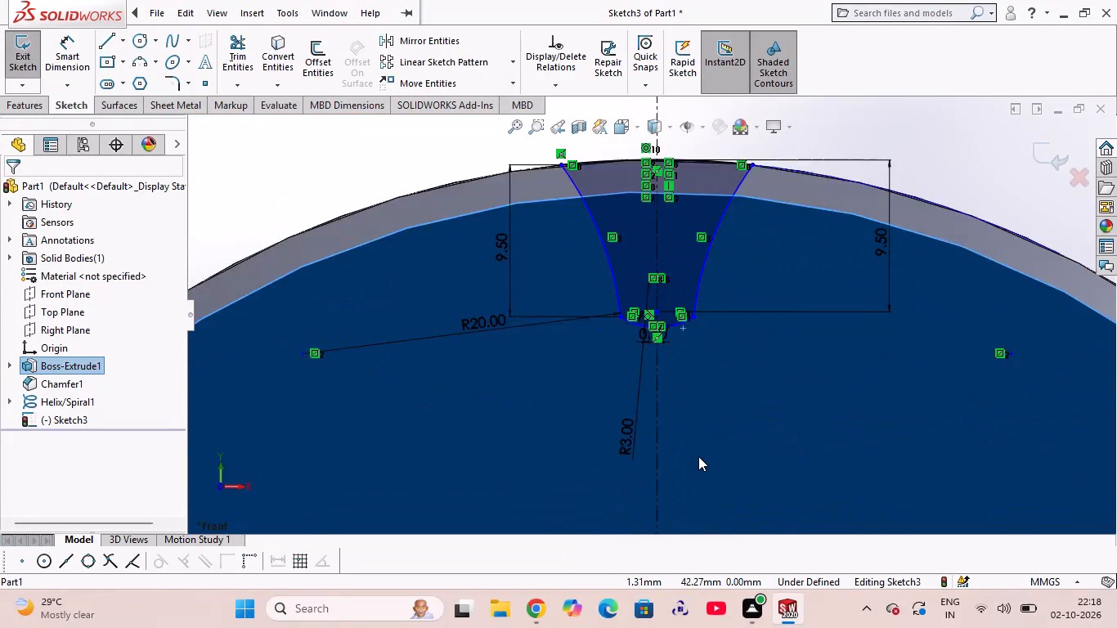
Dimension the tooth gap's top width between the upper endpoints of the two side arcs as 12 mm.
{"action": "left_click", "coordinate": [496, 217]}
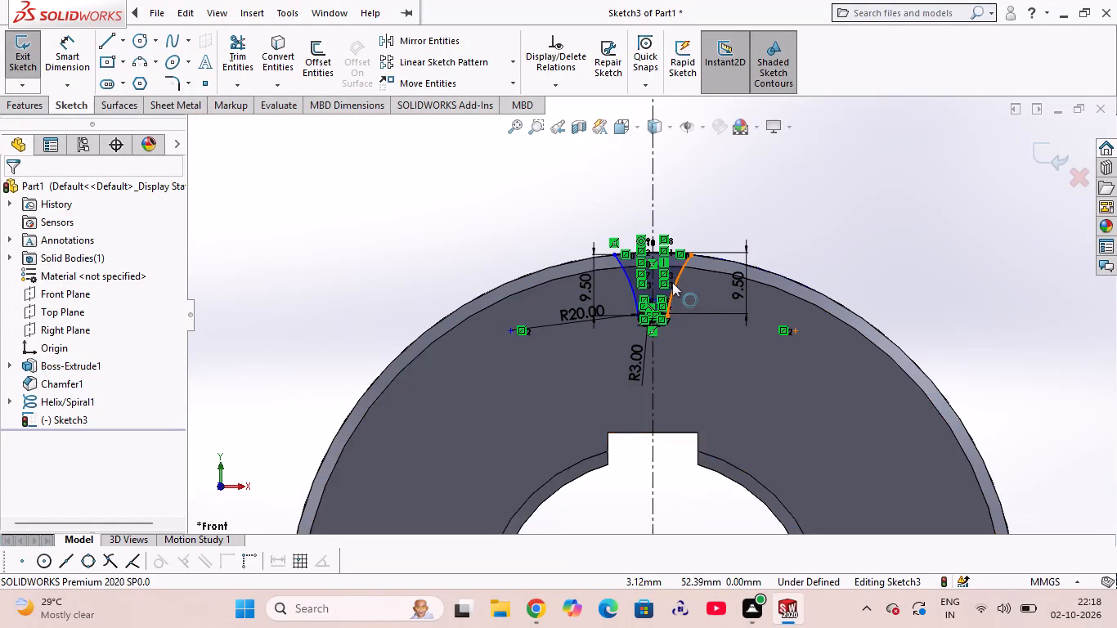
{"action": "scroll", "coordinate": [672, 284], "scroll_direction": "down", "scroll_amount": 5}
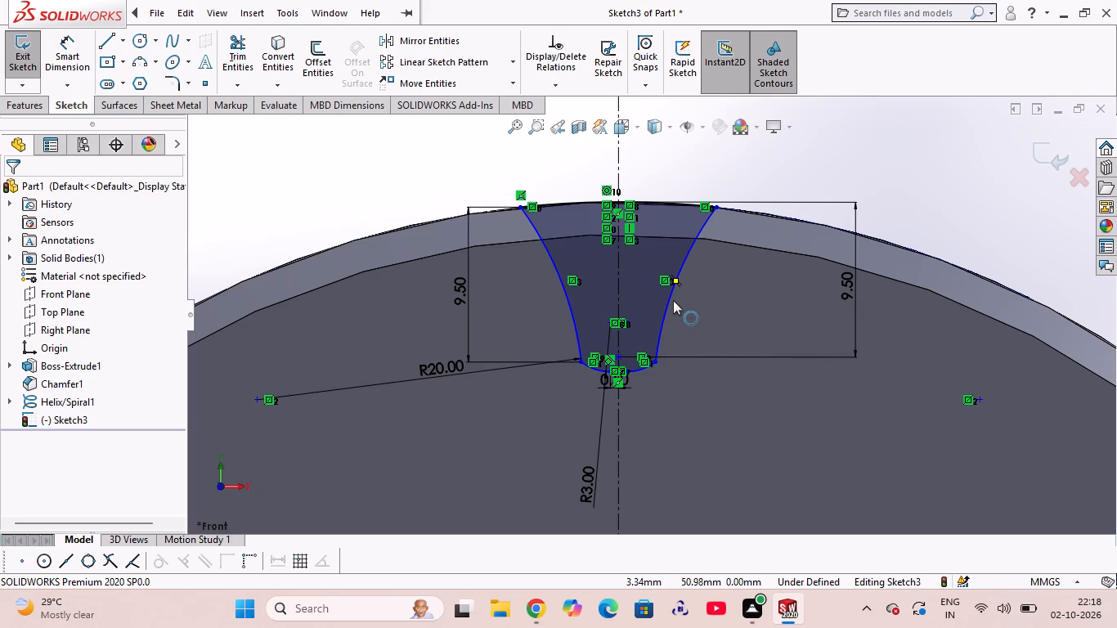
{"action": "left_click", "coordinate": [81, 61]}
{"action": "left_click", "coordinate": [519, 206]}
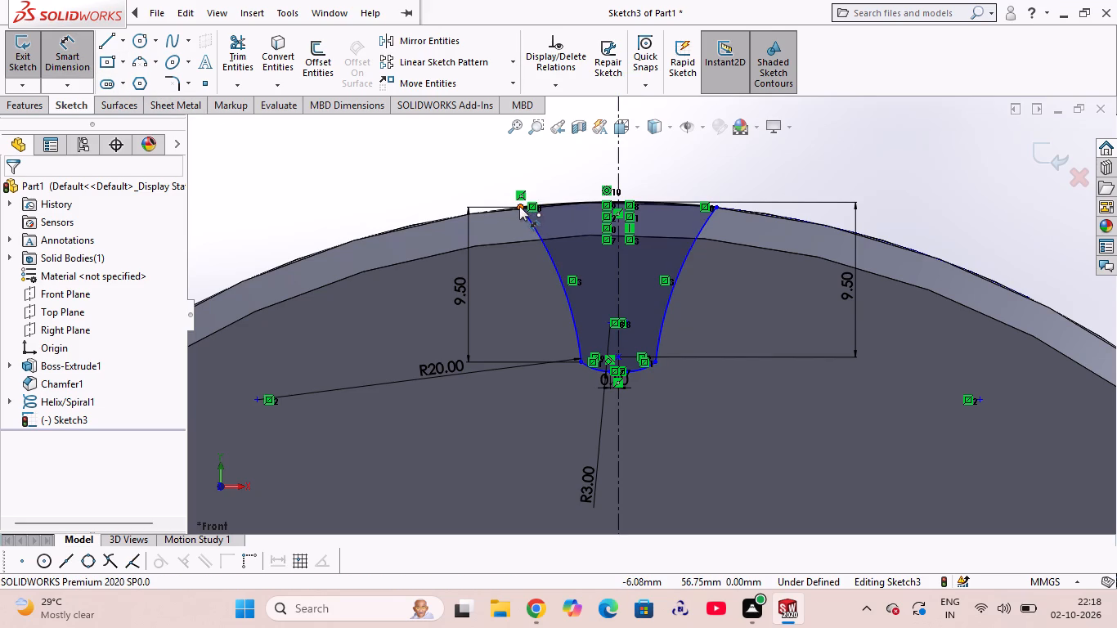
{"action": "left_click", "coordinate": [718, 206]}
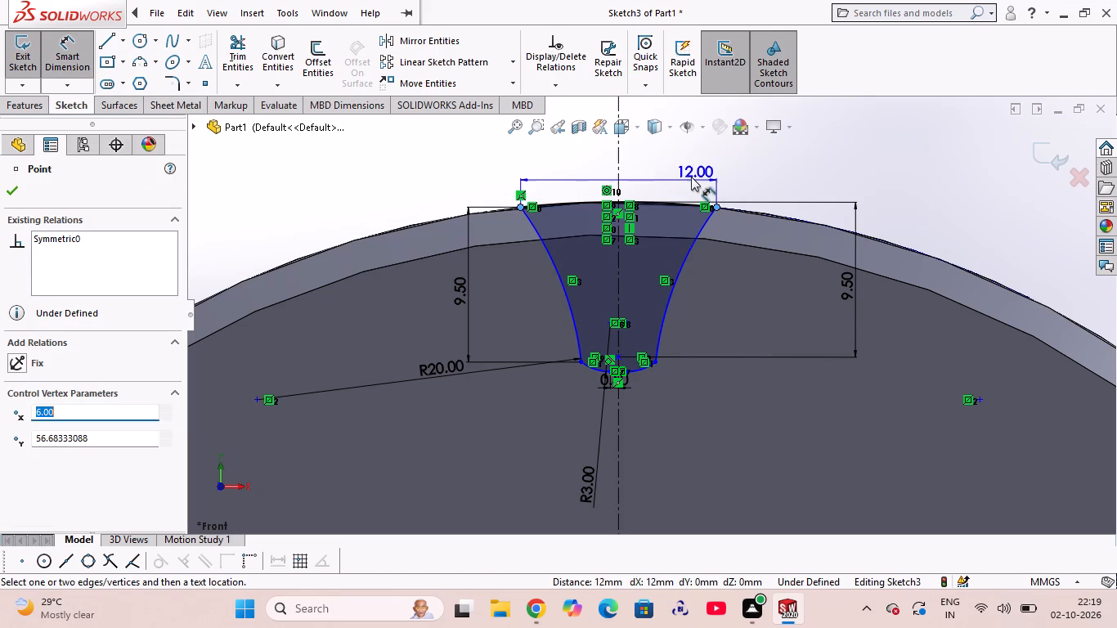
{"action": "left_click", "coordinate": [689, 174]}
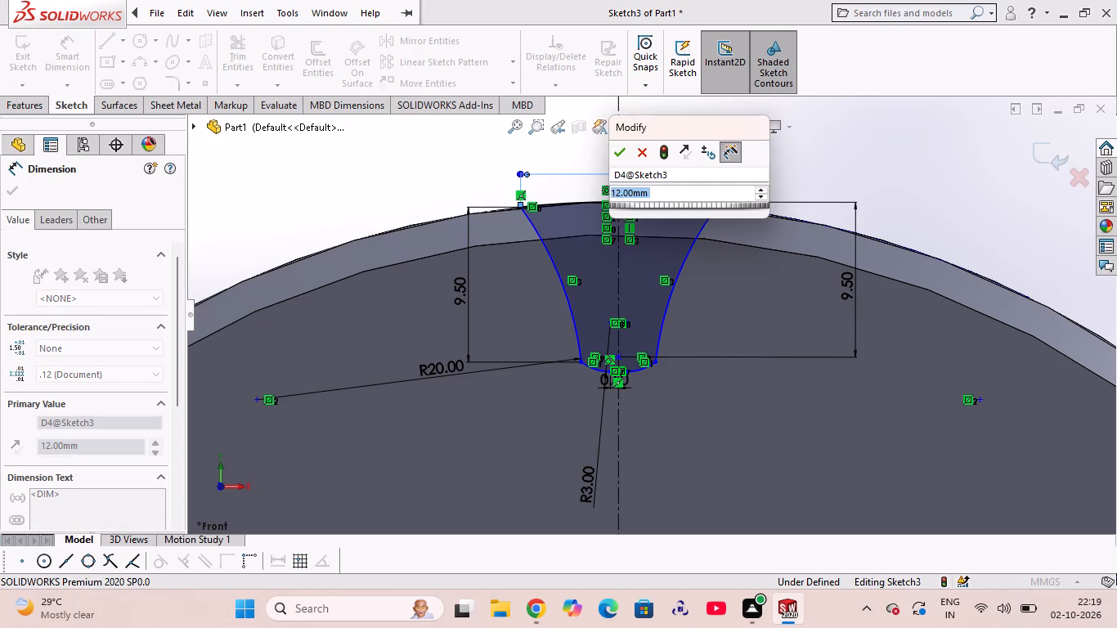
{"action": "key", "text": "Return"}
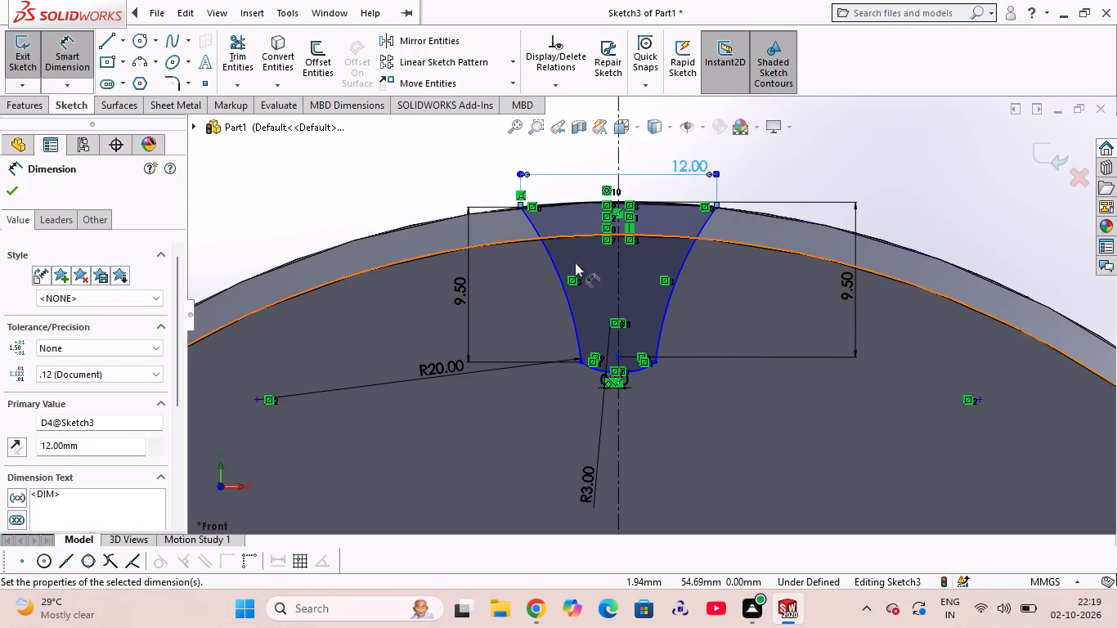
{"action": "left_click", "coordinate": [572, 312]}
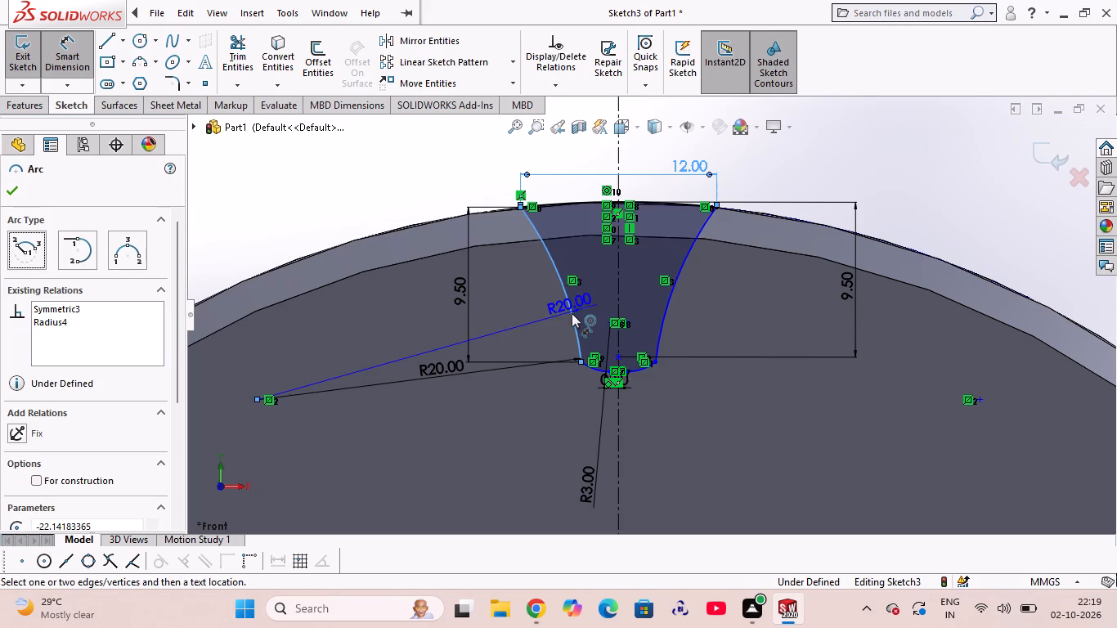
{"action": "key", "text": "Escape"}
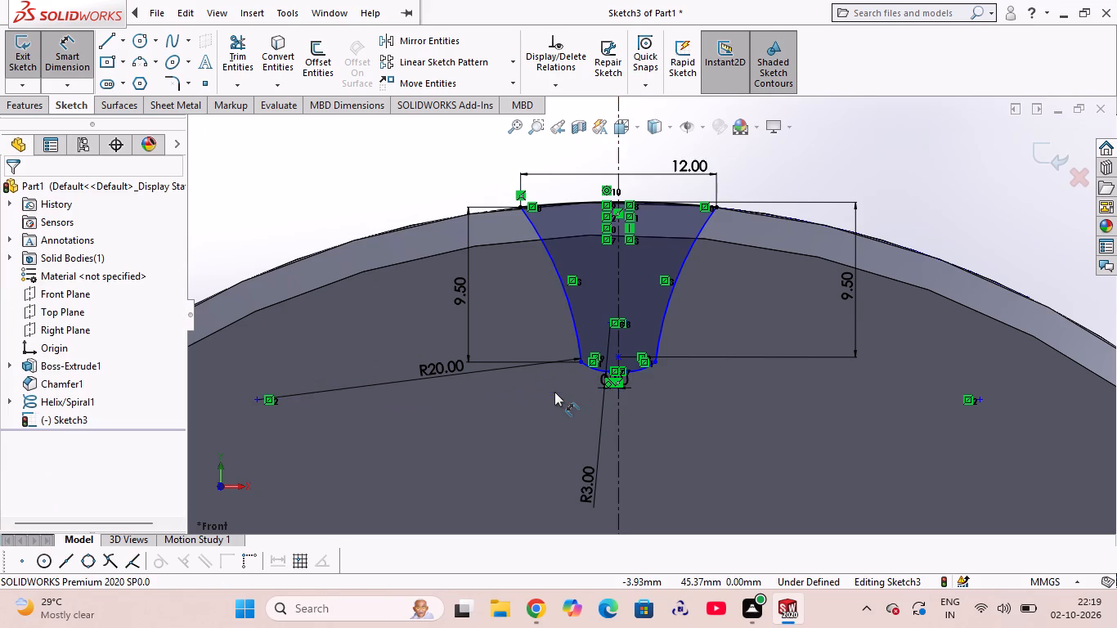
{"action": "key", "text": "Escape"}
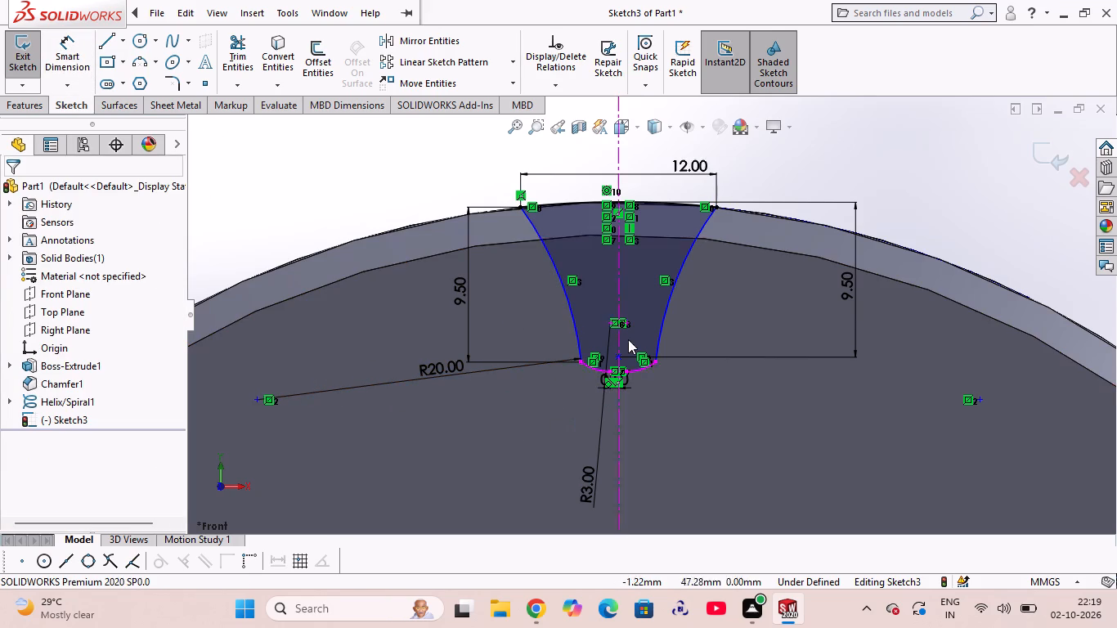
Add a tangent relation between the left R20 side arc and the left bottom arc.
{"action": "left_click", "coordinate": [574, 327]}
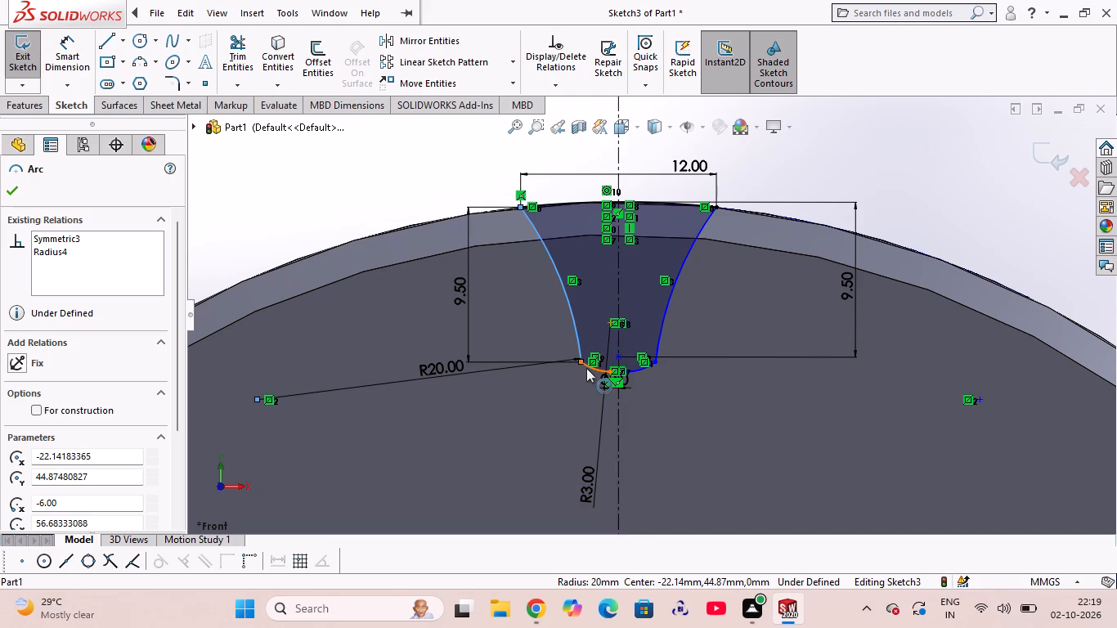
{"action": "left_click", "coordinate": [589, 368], "text": "ctrl"}
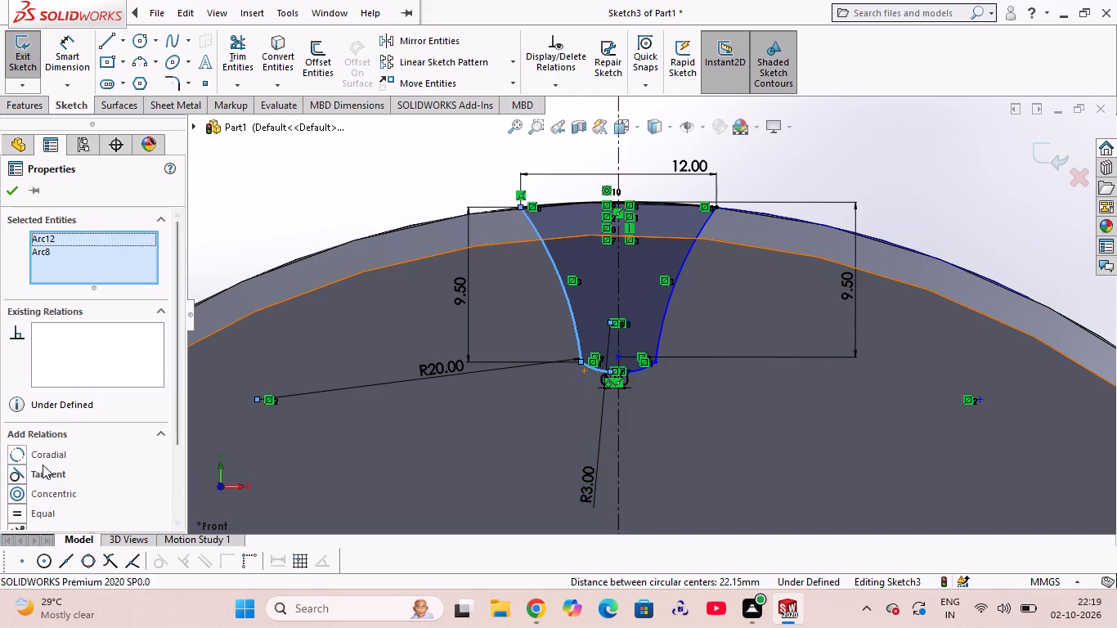
{"action": "left_click", "coordinate": [44, 474]}
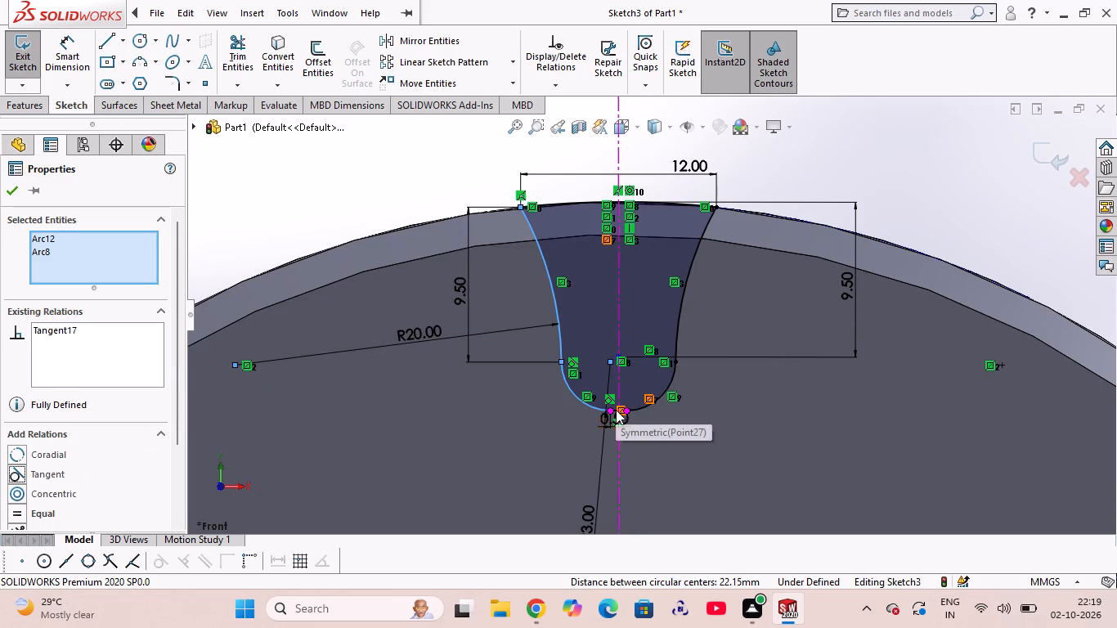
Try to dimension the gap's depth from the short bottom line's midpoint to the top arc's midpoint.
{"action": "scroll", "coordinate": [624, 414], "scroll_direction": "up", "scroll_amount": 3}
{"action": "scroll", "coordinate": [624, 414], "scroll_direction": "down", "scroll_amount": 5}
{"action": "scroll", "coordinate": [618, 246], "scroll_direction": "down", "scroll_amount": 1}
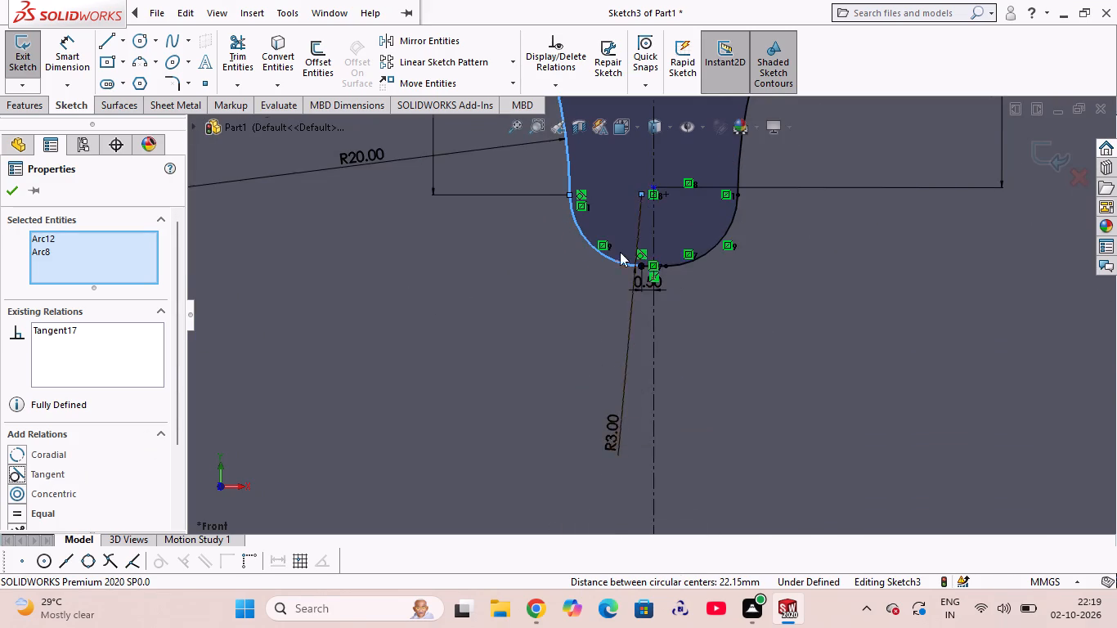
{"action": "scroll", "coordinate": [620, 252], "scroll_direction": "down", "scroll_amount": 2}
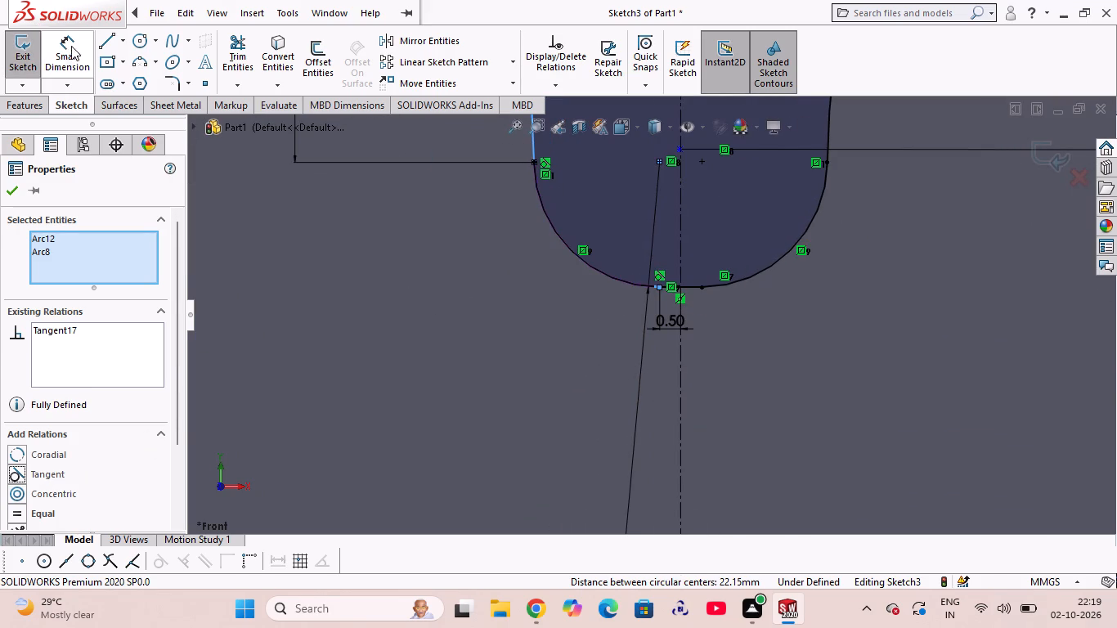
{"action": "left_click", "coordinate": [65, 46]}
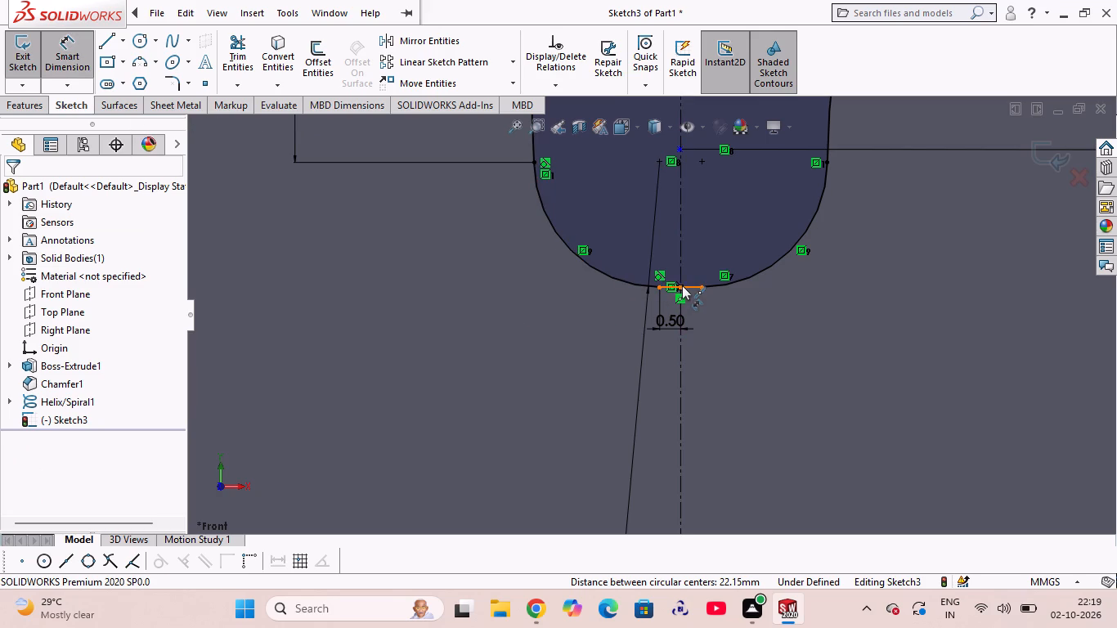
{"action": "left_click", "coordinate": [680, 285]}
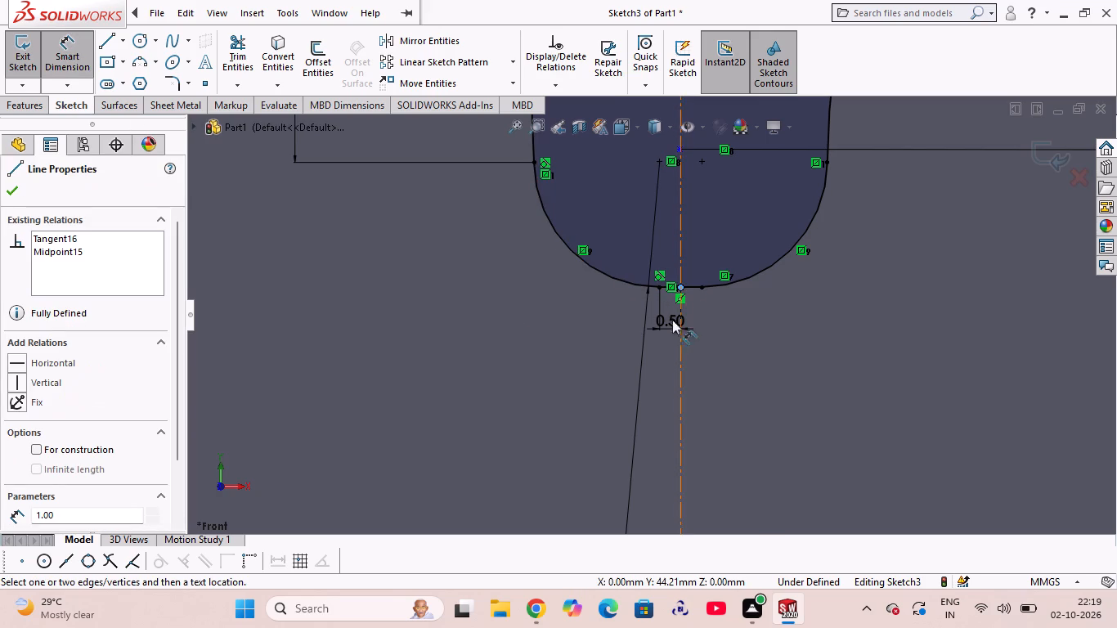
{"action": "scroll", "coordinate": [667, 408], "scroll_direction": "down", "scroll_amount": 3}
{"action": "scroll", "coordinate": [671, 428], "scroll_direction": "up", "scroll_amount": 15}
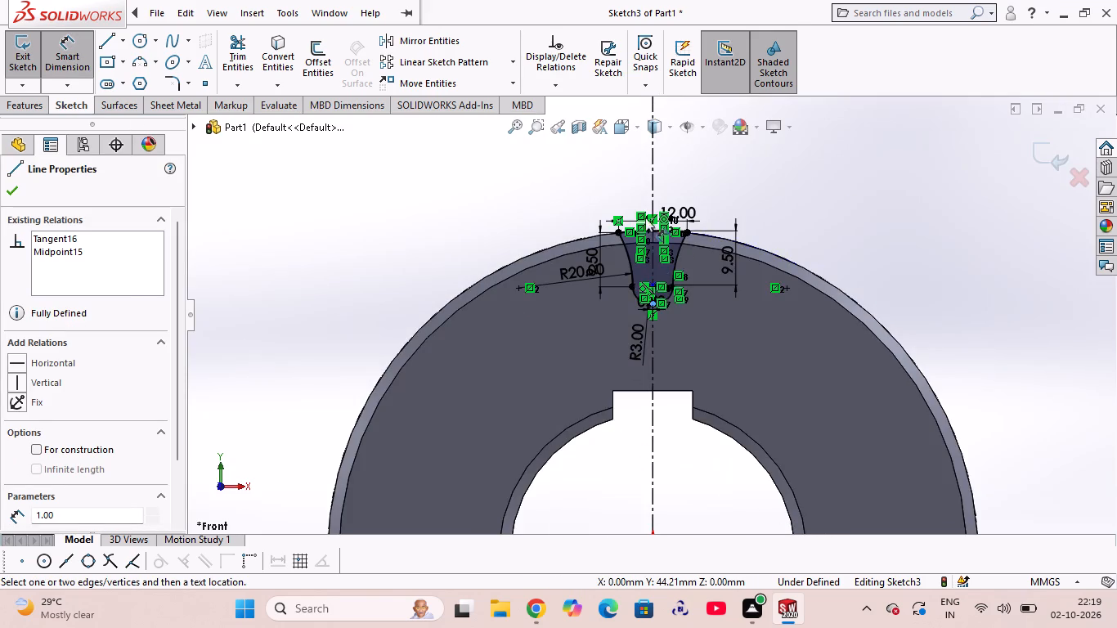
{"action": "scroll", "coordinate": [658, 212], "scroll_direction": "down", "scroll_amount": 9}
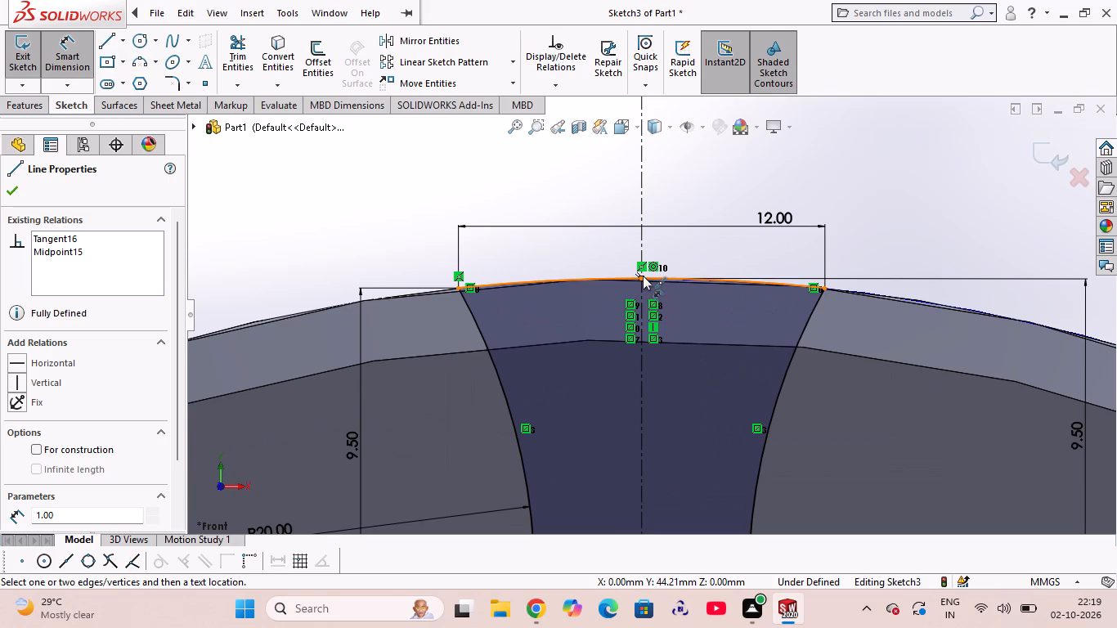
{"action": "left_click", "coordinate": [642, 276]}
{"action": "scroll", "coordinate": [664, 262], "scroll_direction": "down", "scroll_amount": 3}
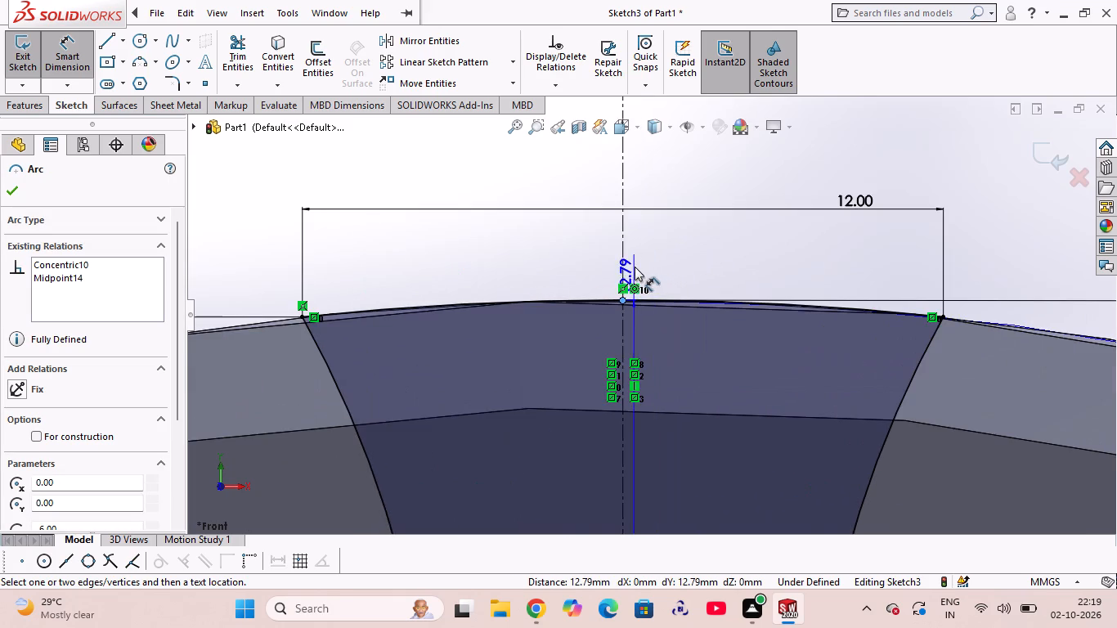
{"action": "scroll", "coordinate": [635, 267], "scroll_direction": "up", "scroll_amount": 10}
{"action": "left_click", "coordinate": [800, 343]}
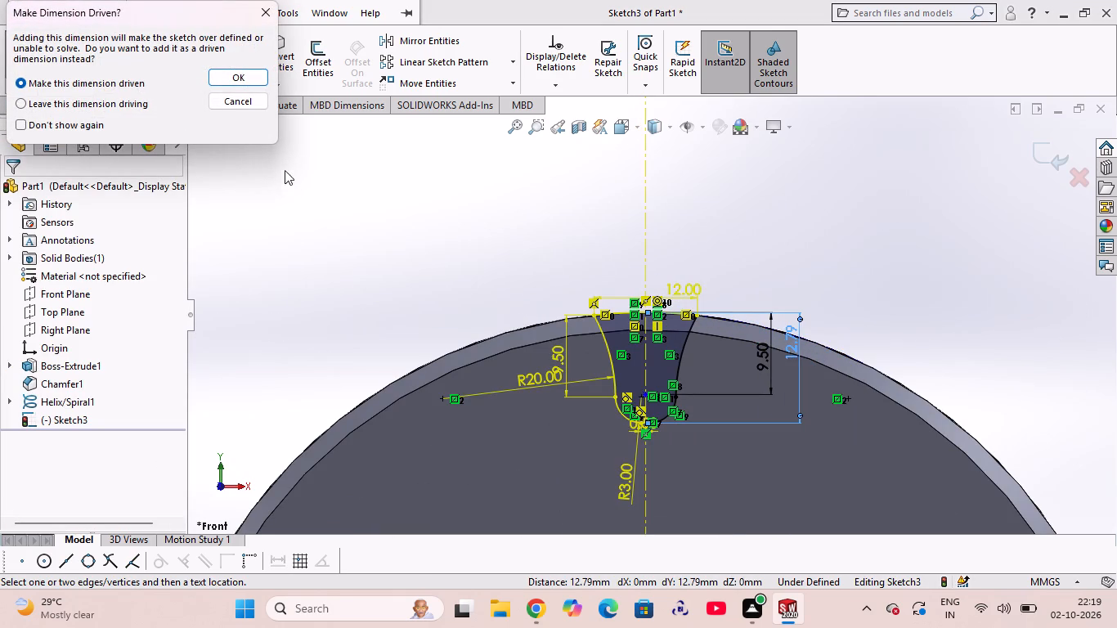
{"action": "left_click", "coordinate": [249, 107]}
Delete both vertical 9.50 mm dimensions beside the tooth-gap profile.
{"action": "left_click", "coordinate": [769, 384]}
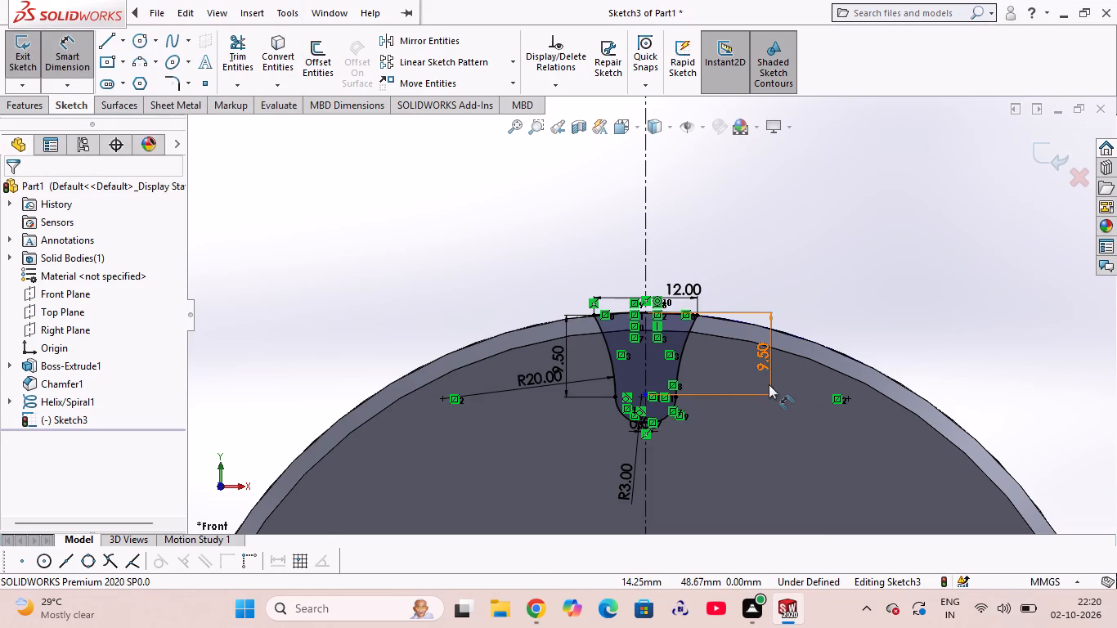
{"action": "key", "text": "Delete"}
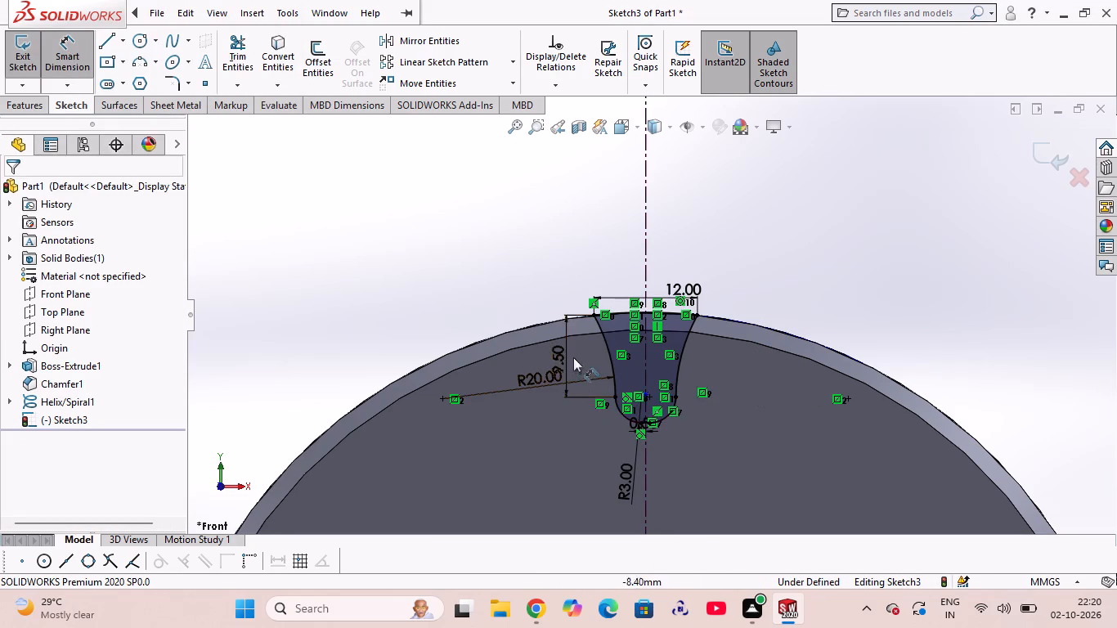
{"action": "left_click", "coordinate": [565, 325]}
{"action": "key", "text": "Delete"}
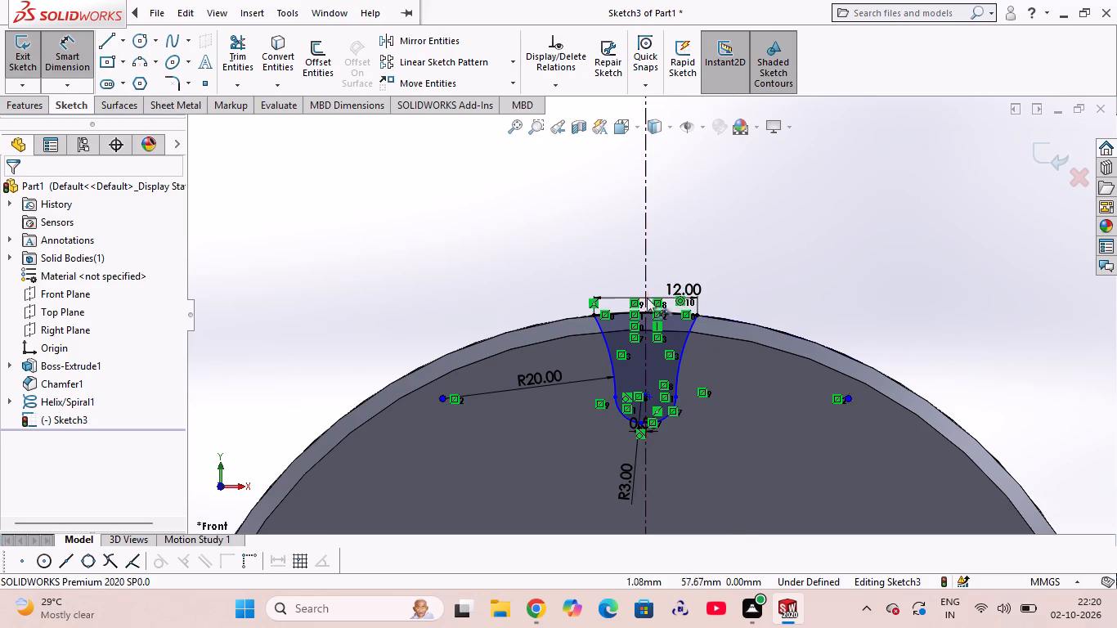
Dimension the vertical depth from the top arc's midpoint to the short bottom line's midpoint as 9.5 mm.
{"action": "scroll", "coordinate": [647, 309], "scroll_direction": "up", "scroll_amount": 5}
{"action": "scroll", "coordinate": [647, 309], "scroll_direction": "down", "scroll_amount": 10}
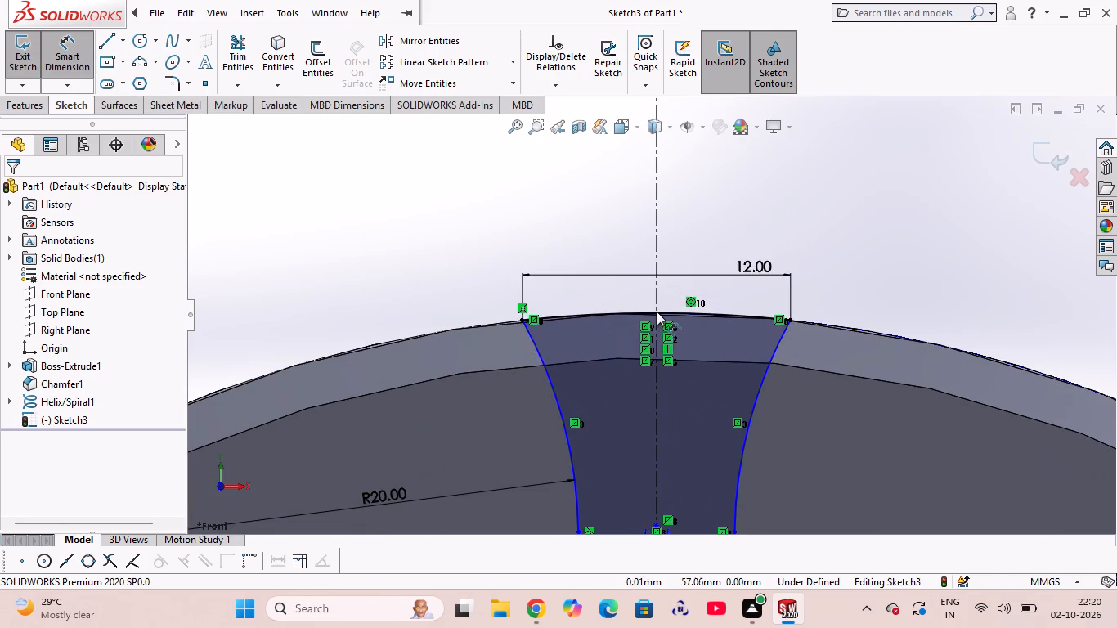
{"action": "left_click", "coordinate": [657, 312]}
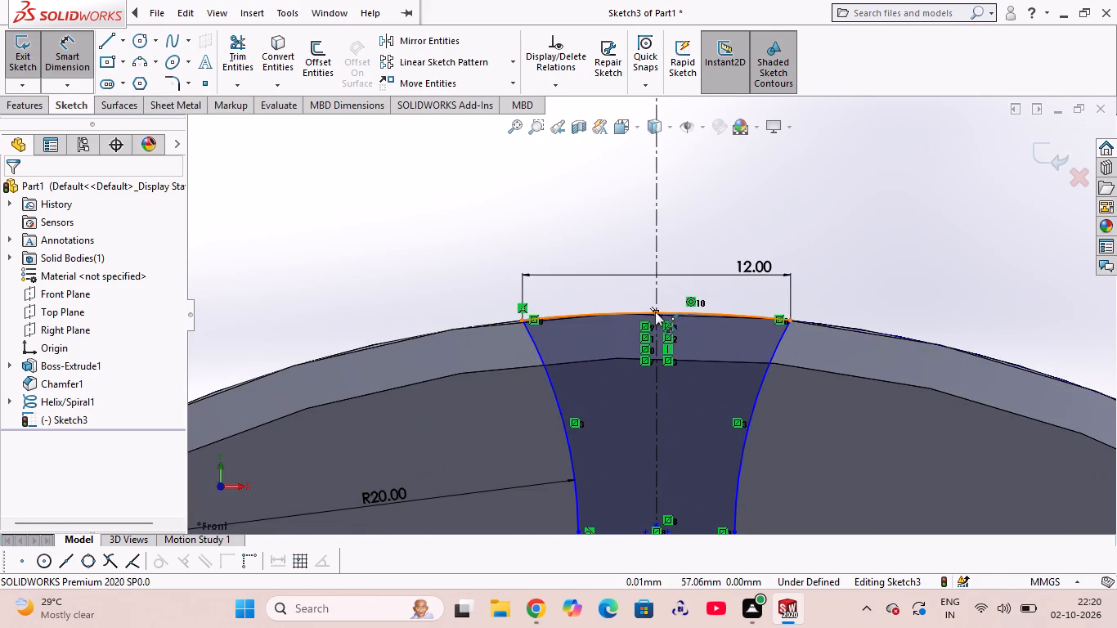
{"action": "scroll", "coordinate": [691, 313], "scroll_direction": "down", "scroll_amount": 5}
{"action": "scroll", "coordinate": [688, 315], "scroll_direction": "up", "scroll_amount": 17}
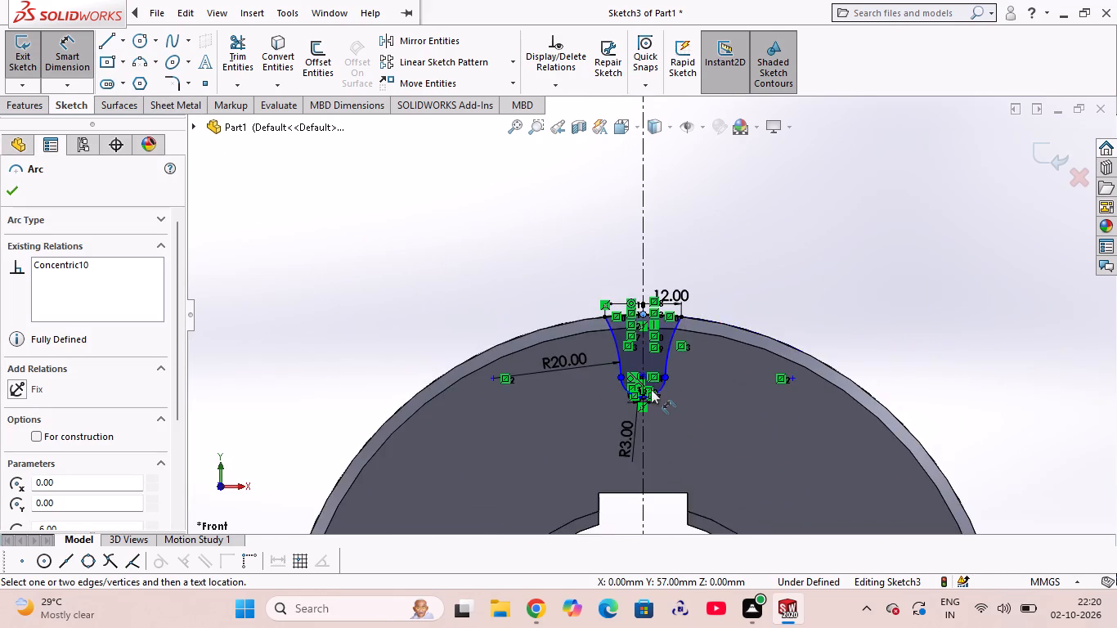
{"action": "scroll", "coordinate": [651, 389], "scroll_direction": "down", "scroll_amount": 19}
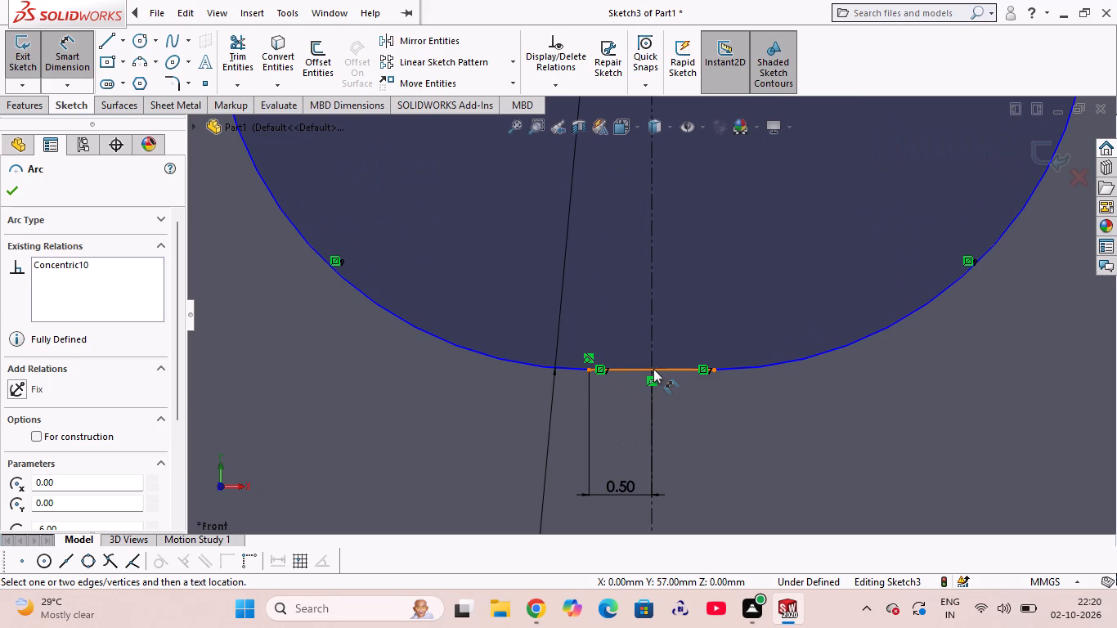
{"action": "left_click", "coordinate": [651, 369]}
{"action": "scroll", "coordinate": [666, 410], "scroll_direction": "down", "scroll_amount": 2}
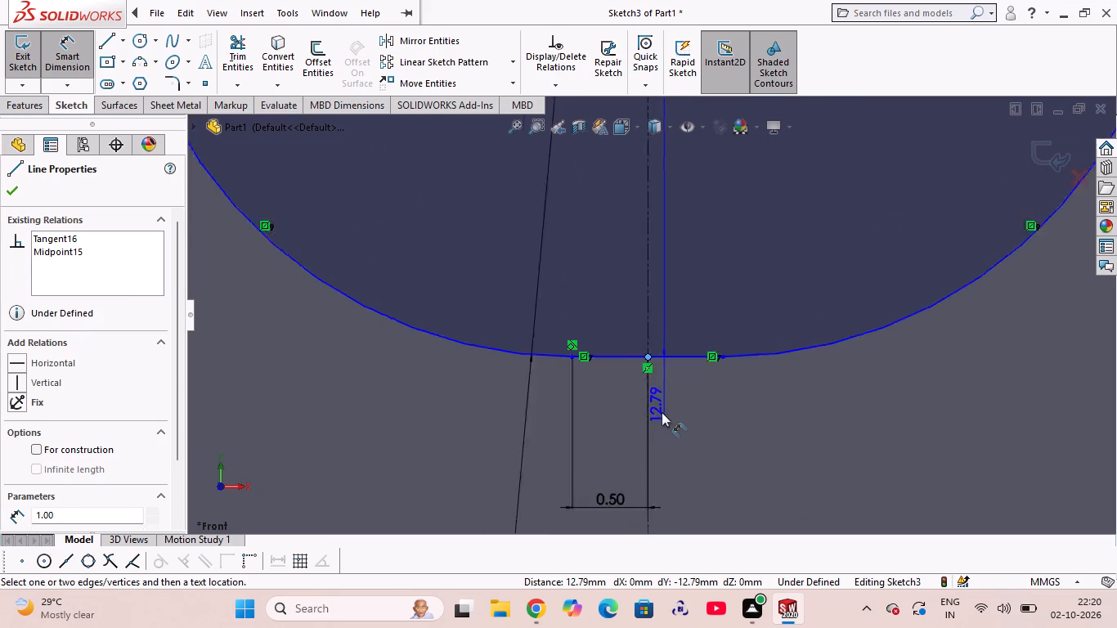
{"action": "scroll", "coordinate": [662, 412], "scroll_direction": "down", "scroll_amount": 1}
{"action": "scroll", "coordinate": [642, 423], "scroll_direction": "up", "scroll_amount": 12}
{"action": "scroll", "coordinate": [621, 457], "scroll_direction": "down", "scroll_amount": 2}
{"action": "scroll", "coordinate": [621, 457], "scroll_direction": "up", "scroll_amount": 8}
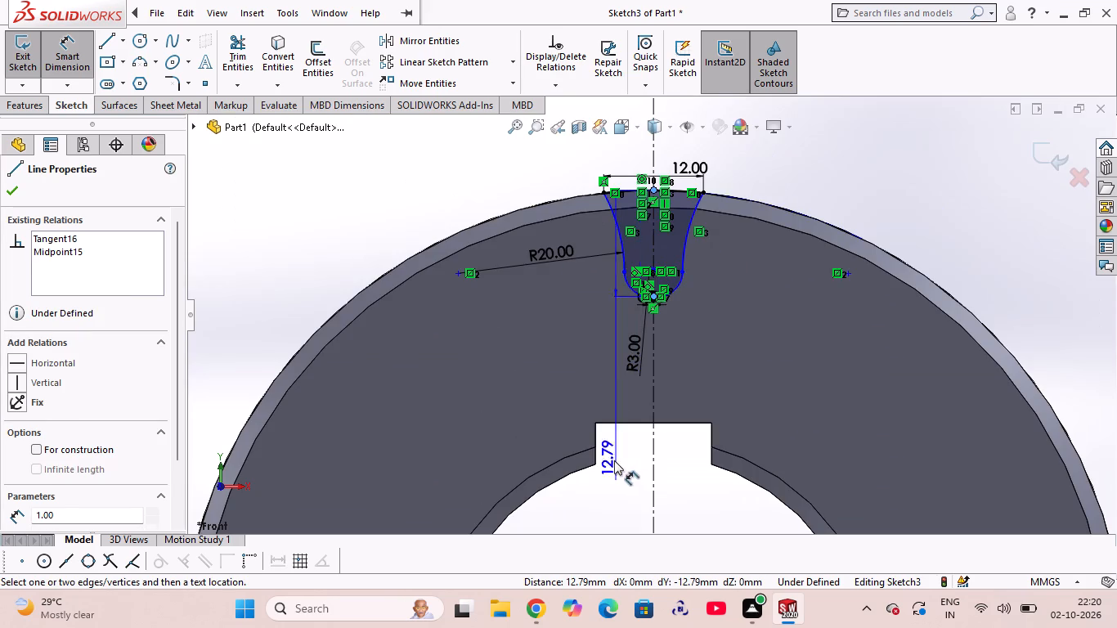
{"action": "left_click", "coordinate": [745, 243]}
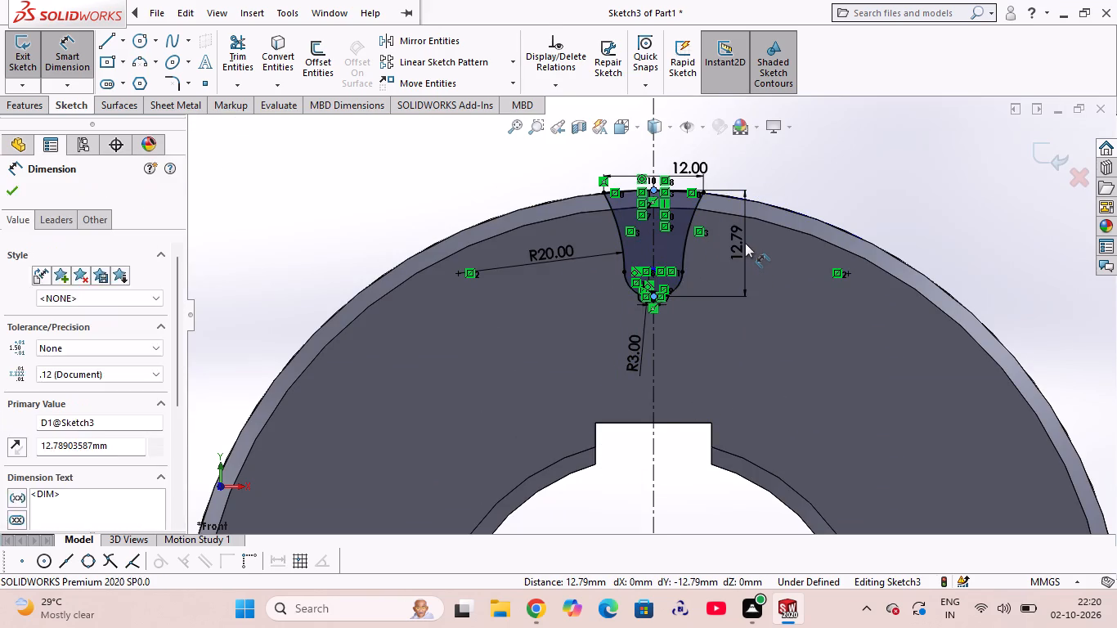
{"action": "type", "text": "9.5"}
{"action": "key", "text": "Return"}
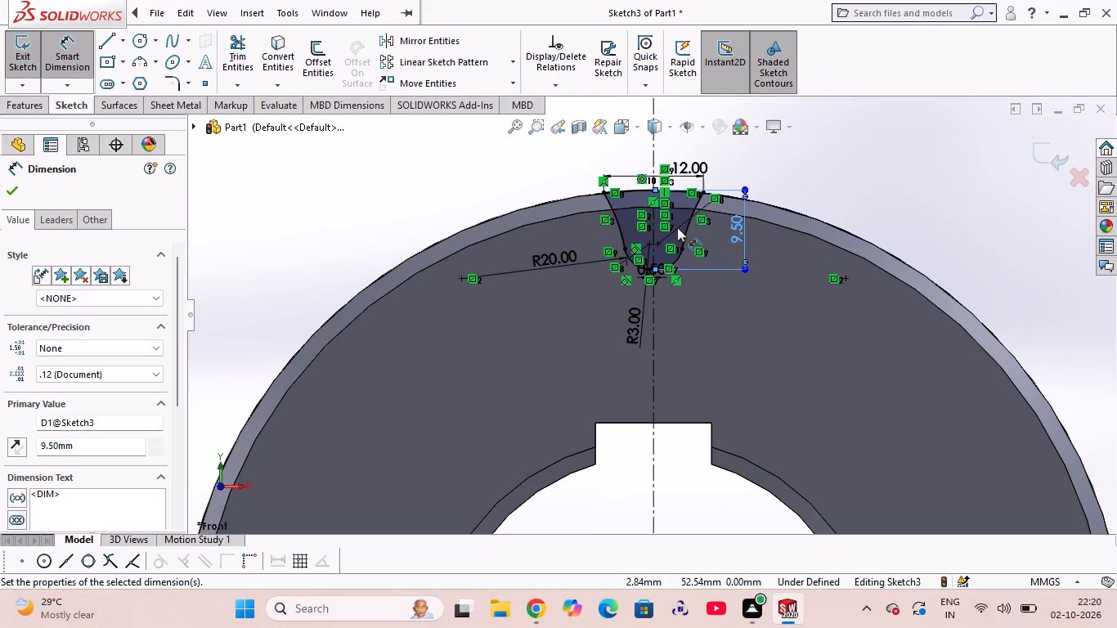
{"action": "left_click", "coordinate": [766, 299]}
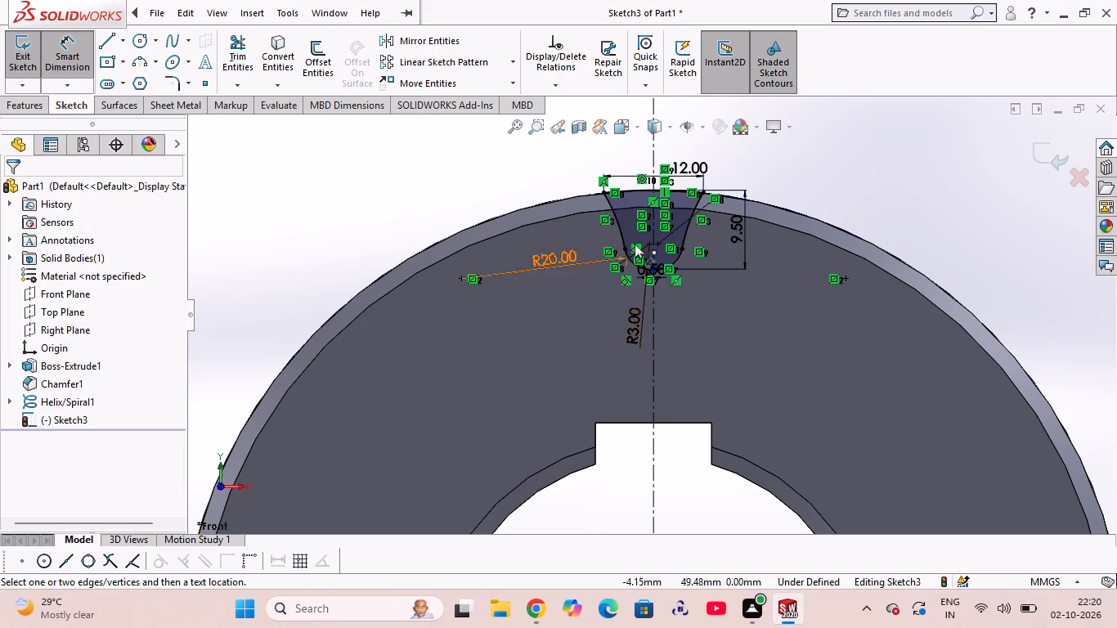
{"action": "key", "text": "Escape"}
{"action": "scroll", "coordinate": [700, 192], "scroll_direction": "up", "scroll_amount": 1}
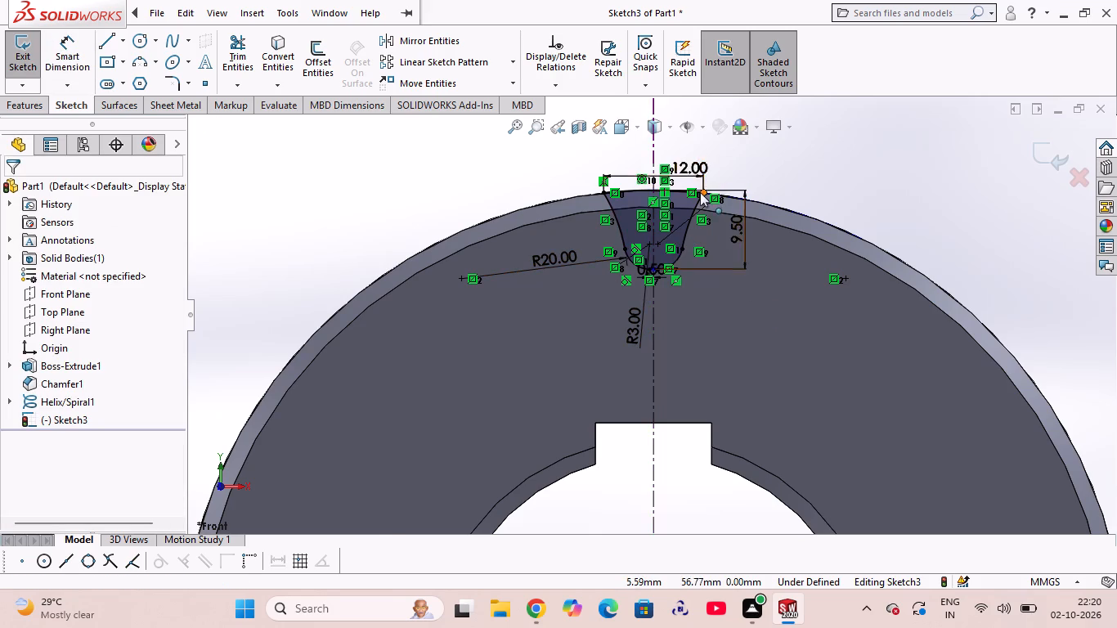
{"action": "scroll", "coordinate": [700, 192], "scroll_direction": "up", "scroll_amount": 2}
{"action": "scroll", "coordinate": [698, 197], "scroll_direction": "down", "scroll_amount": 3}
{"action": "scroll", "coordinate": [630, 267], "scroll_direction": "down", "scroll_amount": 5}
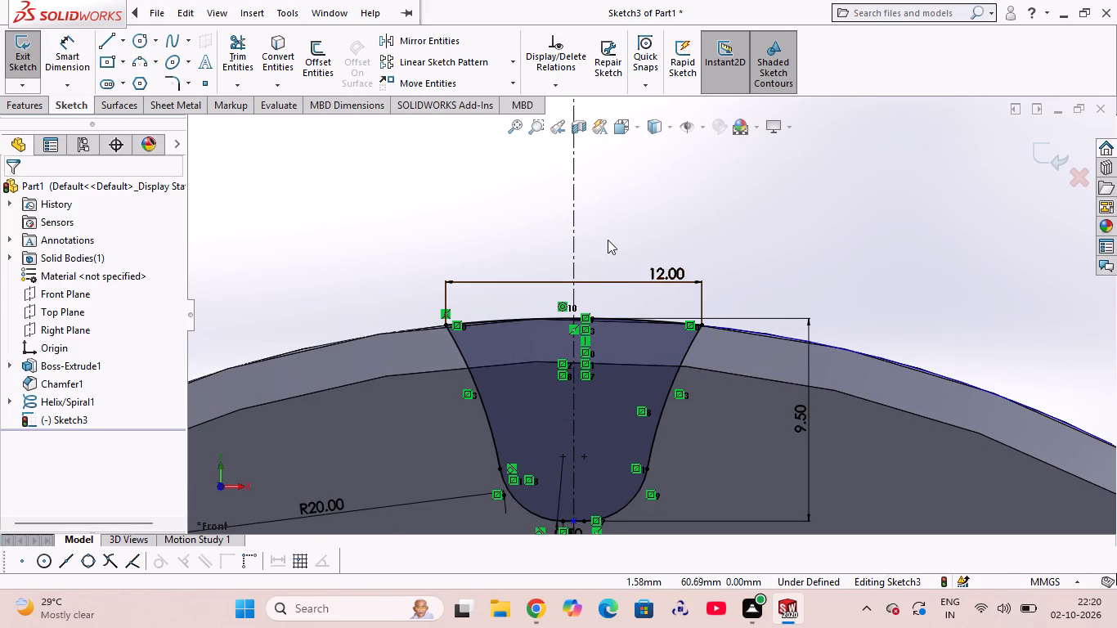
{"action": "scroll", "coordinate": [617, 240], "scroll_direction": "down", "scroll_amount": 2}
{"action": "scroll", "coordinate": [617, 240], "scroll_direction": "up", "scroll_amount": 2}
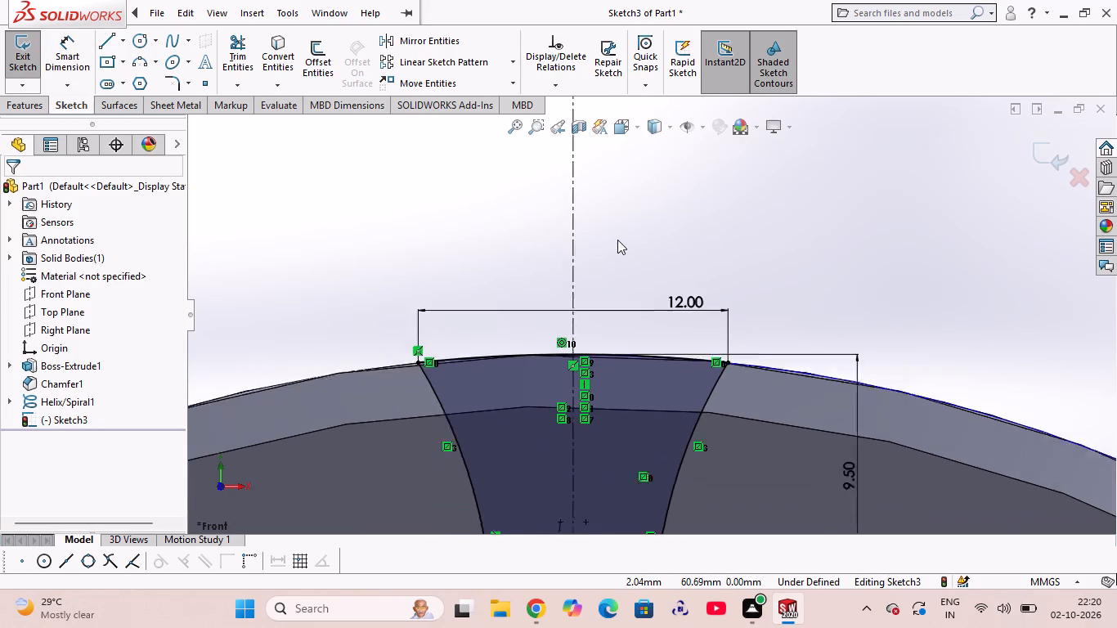
Finish the tooth-gap profile sketch on the hub's front face.
{"action": "scroll", "coordinate": [617, 240], "scroll_direction": "up", "scroll_amount": 1}
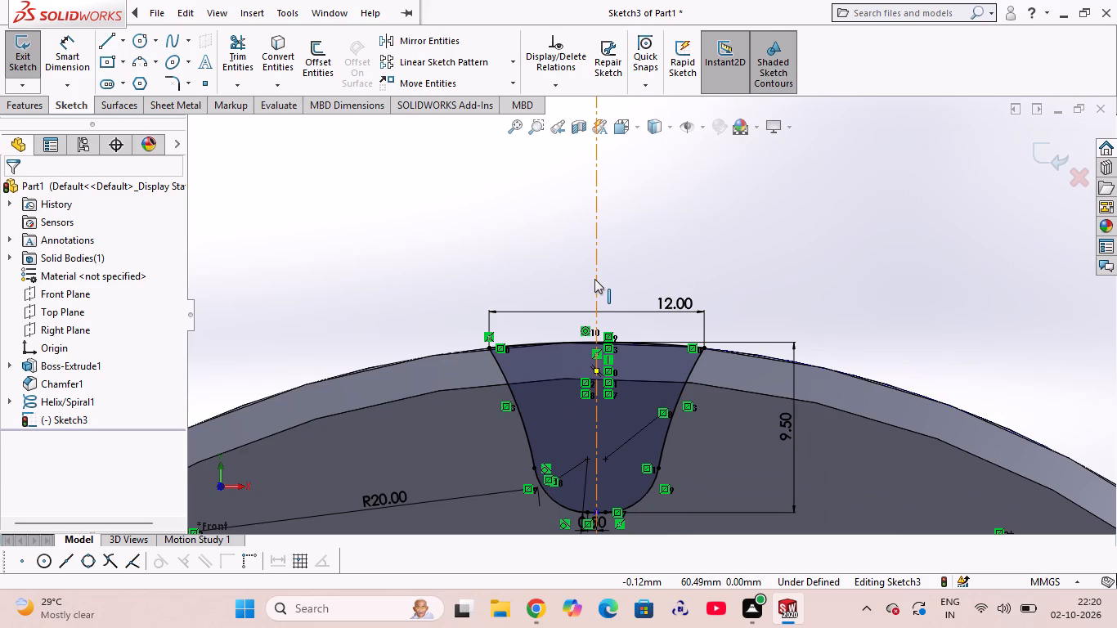
{"action": "scroll", "coordinate": [594, 277], "scroll_direction": "down", "scroll_amount": 1}
{"action": "scroll", "coordinate": [594, 277], "scroll_direction": "up", "scroll_amount": 4}
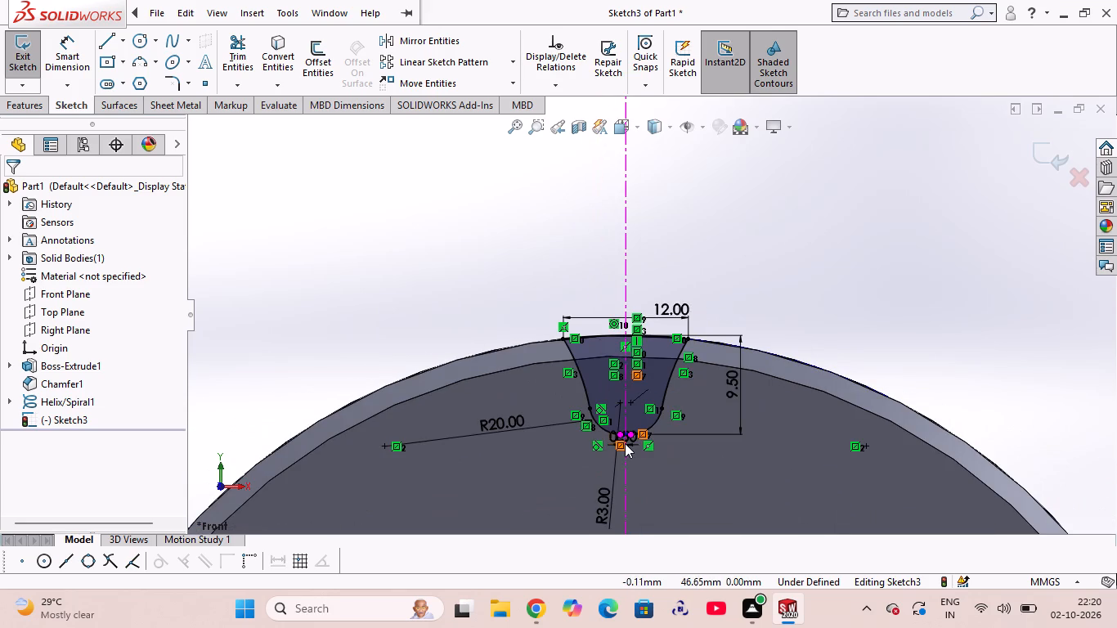
{"action": "scroll", "coordinate": [622, 453], "scroll_direction": "up", "scroll_amount": 1}
{"action": "scroll", "coordinate": [622, 431], "scroll_direction": "down", "scroll_amount": 3}
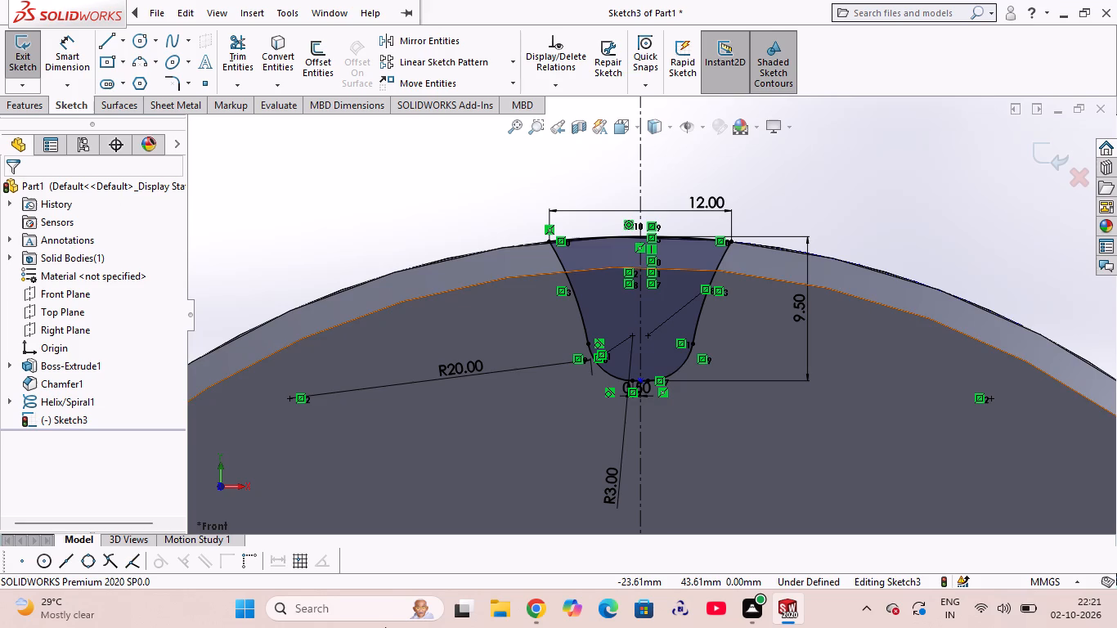
{"action": "left_click", "coordinate": [19, 60]}
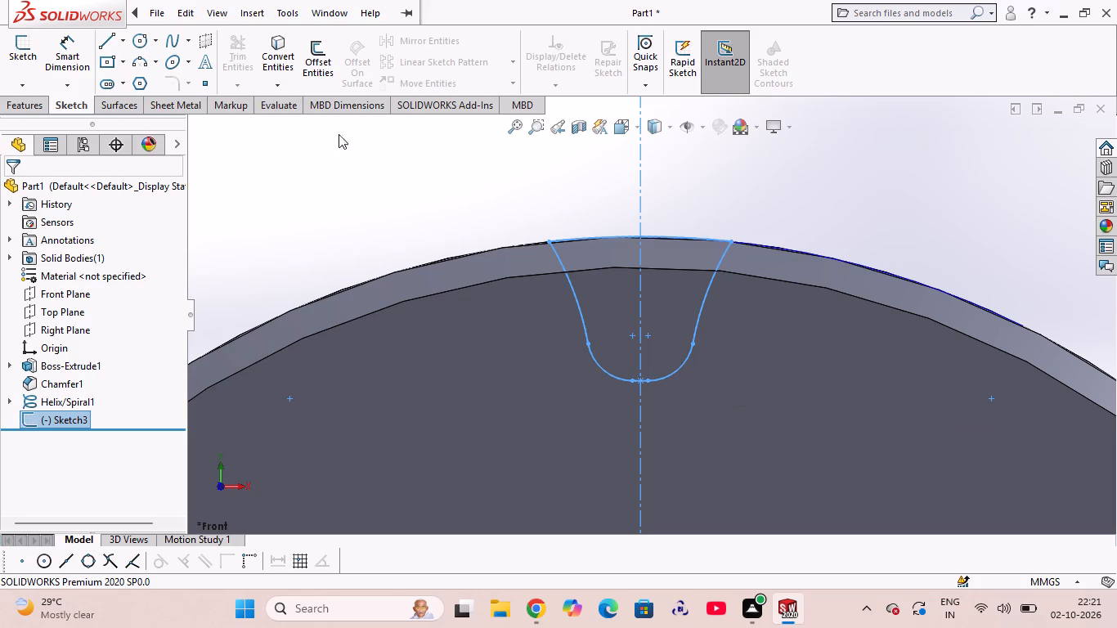
Create a swept cut through the hub using the tooth-gap sketch as profile and the helix as path.
{"action": "left_click", "coordinate": [33, 101]}
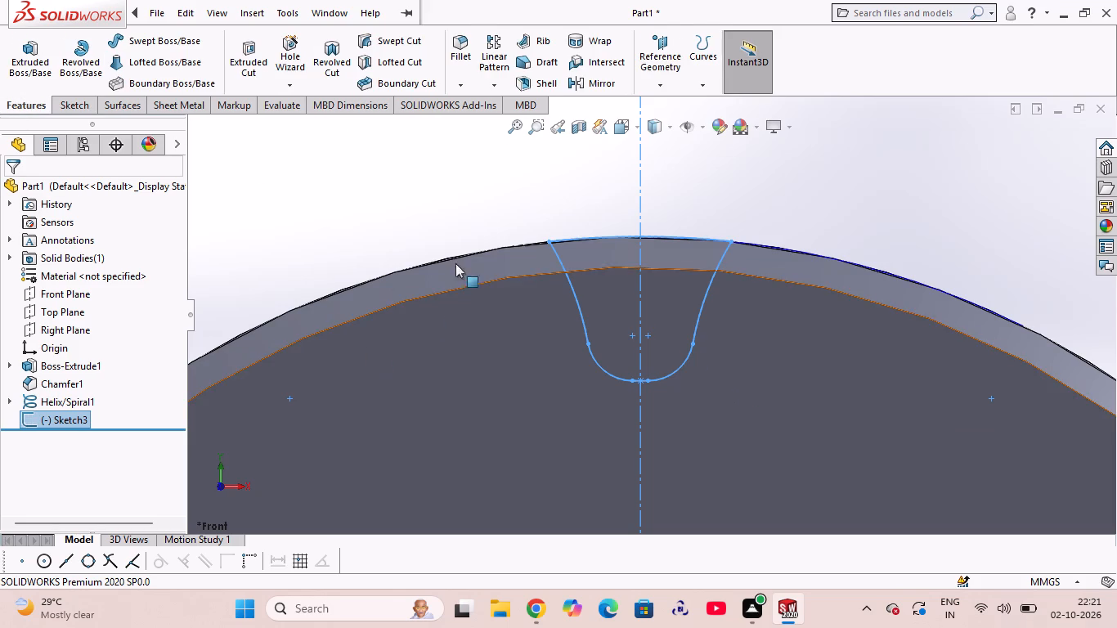
{"action": "scroll", "coordinate": [463, 428], "scroll_direction": "down", "scroll_amount": 2}
{"action": "scroll", "coordinate": [532, 392], "scroll_direction": "up", "scroll_amount": 9}
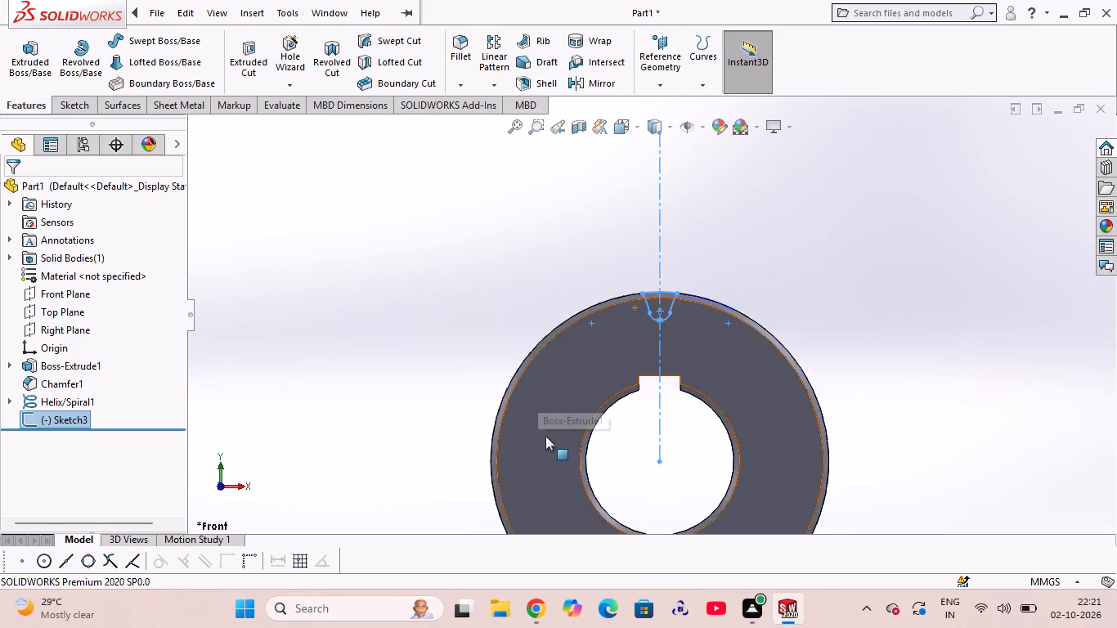
{"action": "scroll", "coordinate": [545, 436], "scroll_direction": "up", "scroll_amount": 6}
{"action": "middle_click_drag", "start_coordinate": [821, 446], "coordinate": [777, 479]}
{"action": "left_click", "coordinate": [400, 48]}
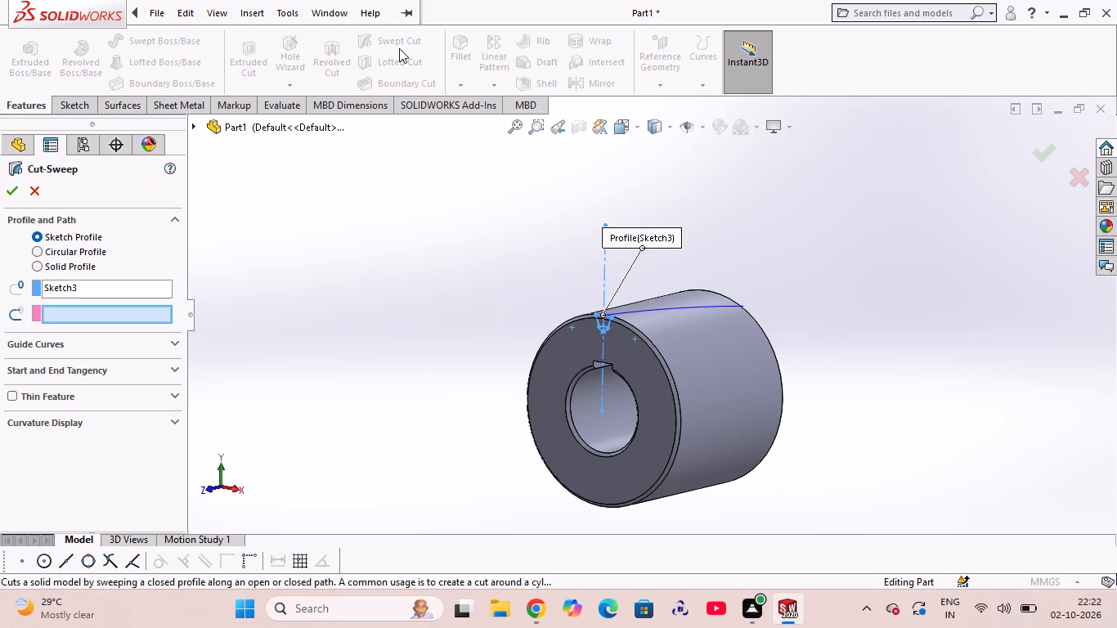
{"action": "left_click", "coordinate": [693, 307]}
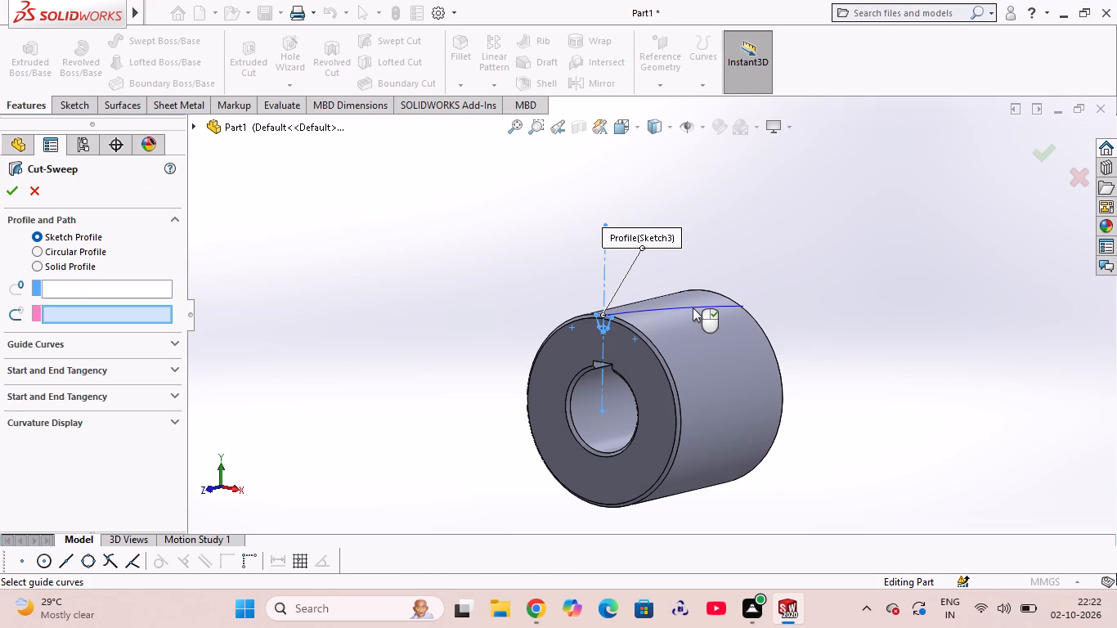
{"action": "left_click", "coordinate": [11, 193]}
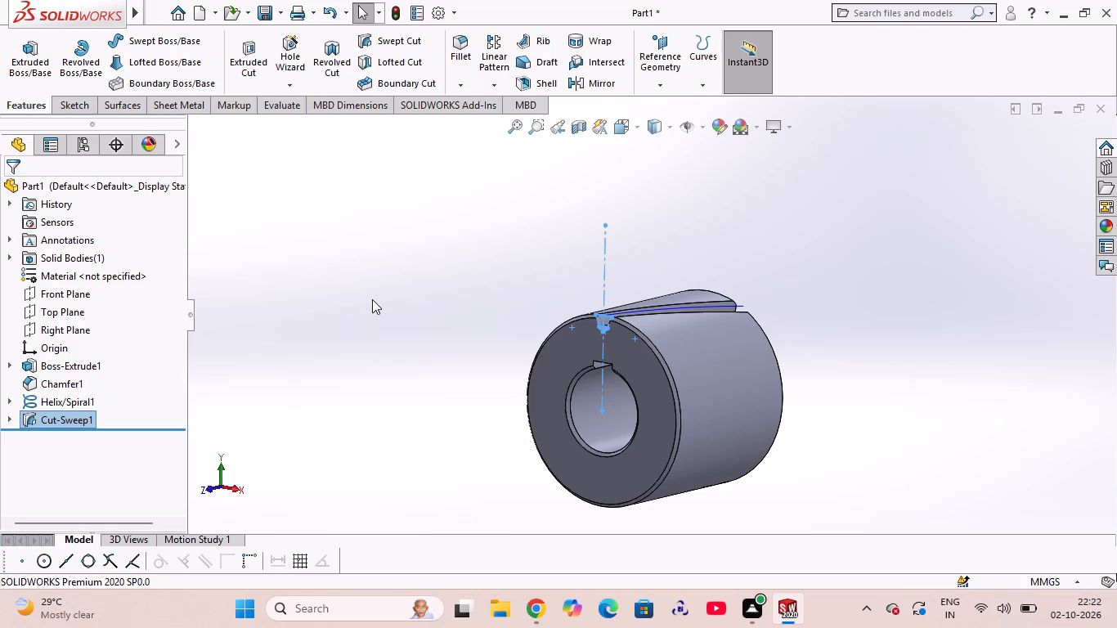
Hide all item types in the graphics area, including the helix curve along the swept groove.
{"action": "left_click", "coordinate": [733, 306]}
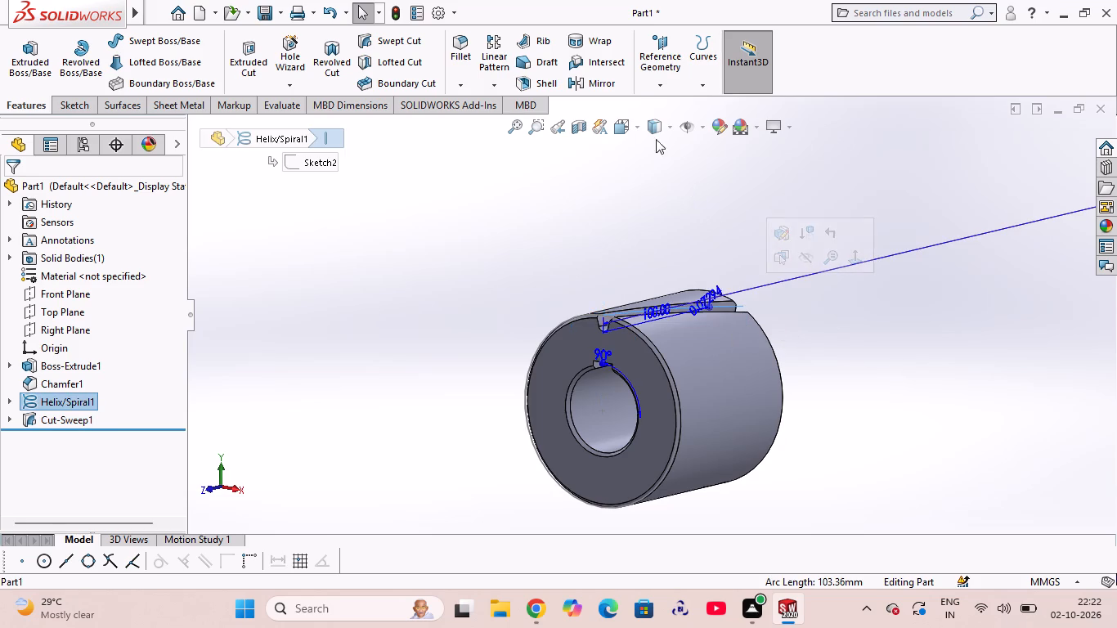
{"action": "left_click", "coordinate": [689, 127]}
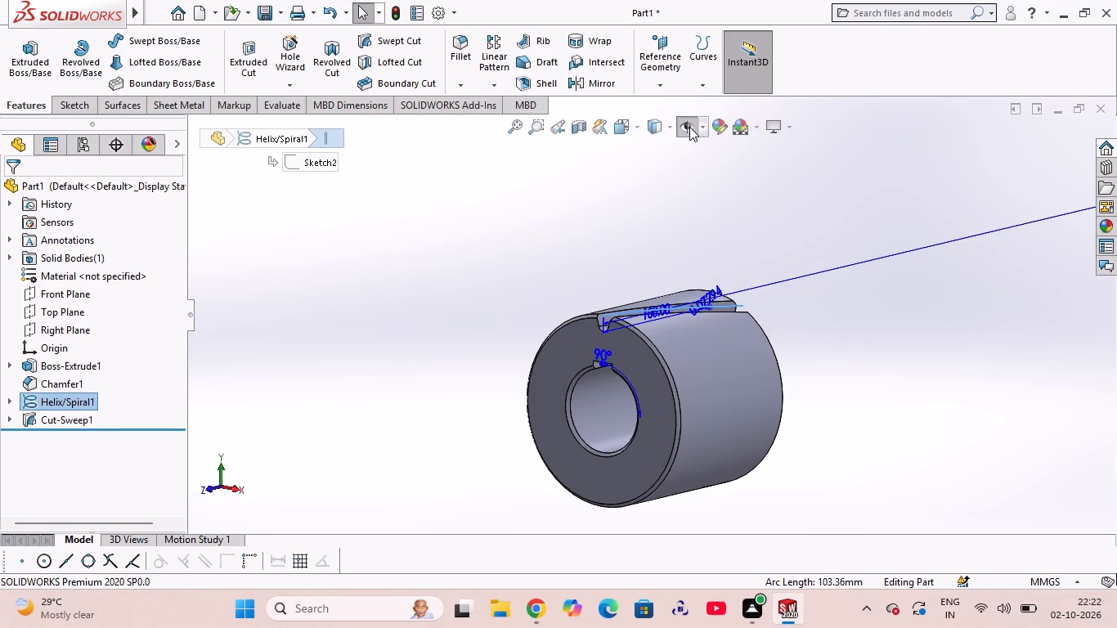
{"action": "left_click", "coordinate": [702, 129]}
{"action": "left_click", "coordinate": [686, 124]}
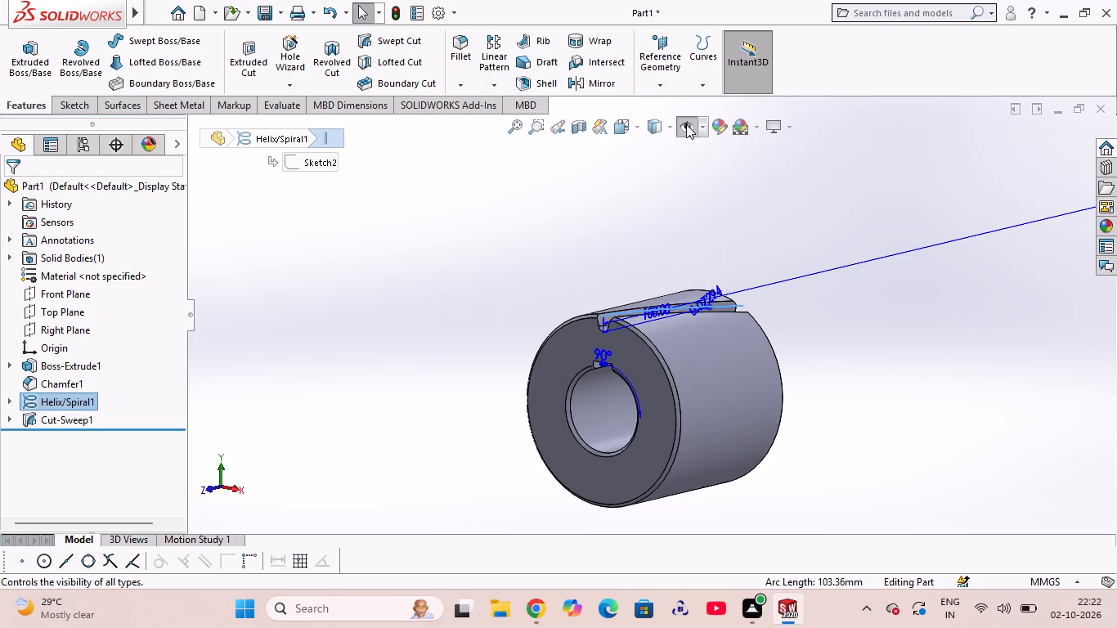
{"action": "left_click", "coordinate": [686, 124]}
{"action": "left_click", "coordinate": [686, 124]}
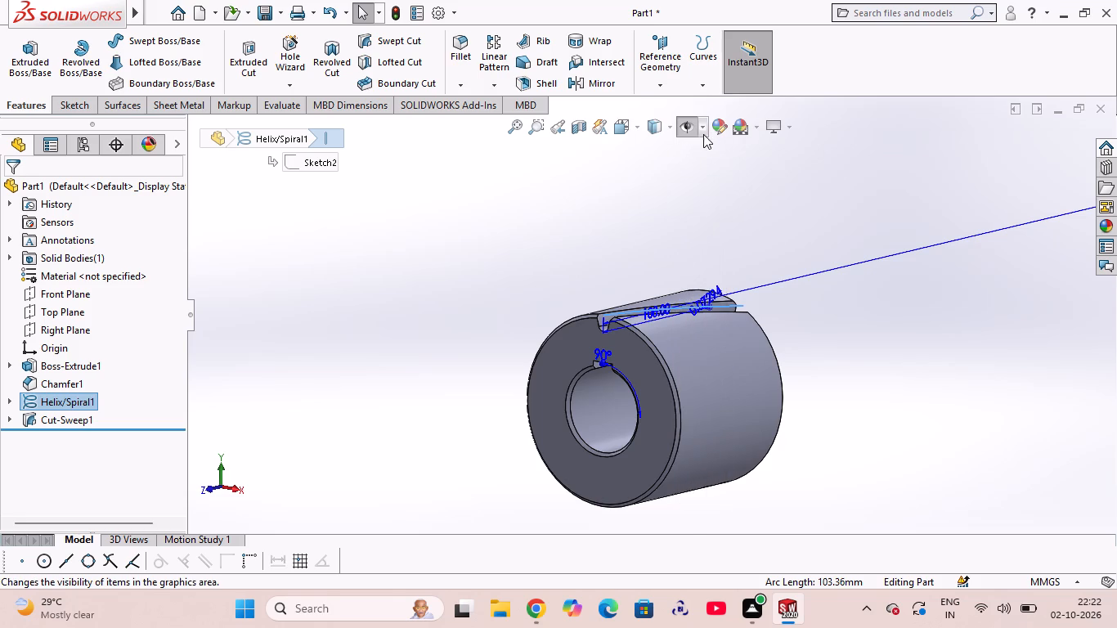
{"action": "left_click", "coordinate": [693, 134]}
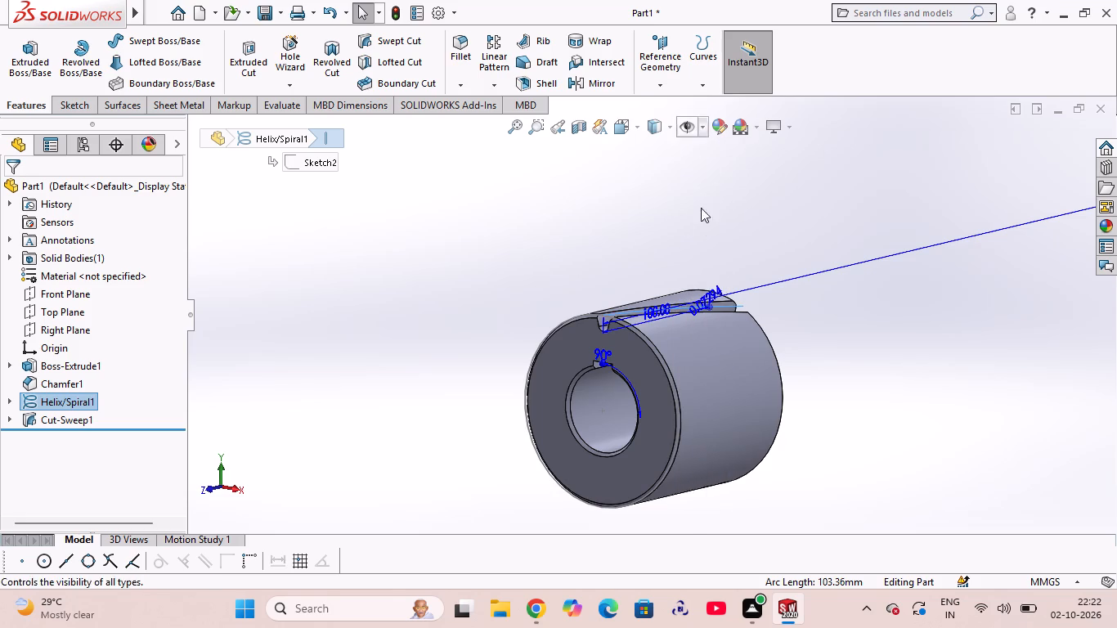
{"action": "left_click", "coordinate": [689, 134]}
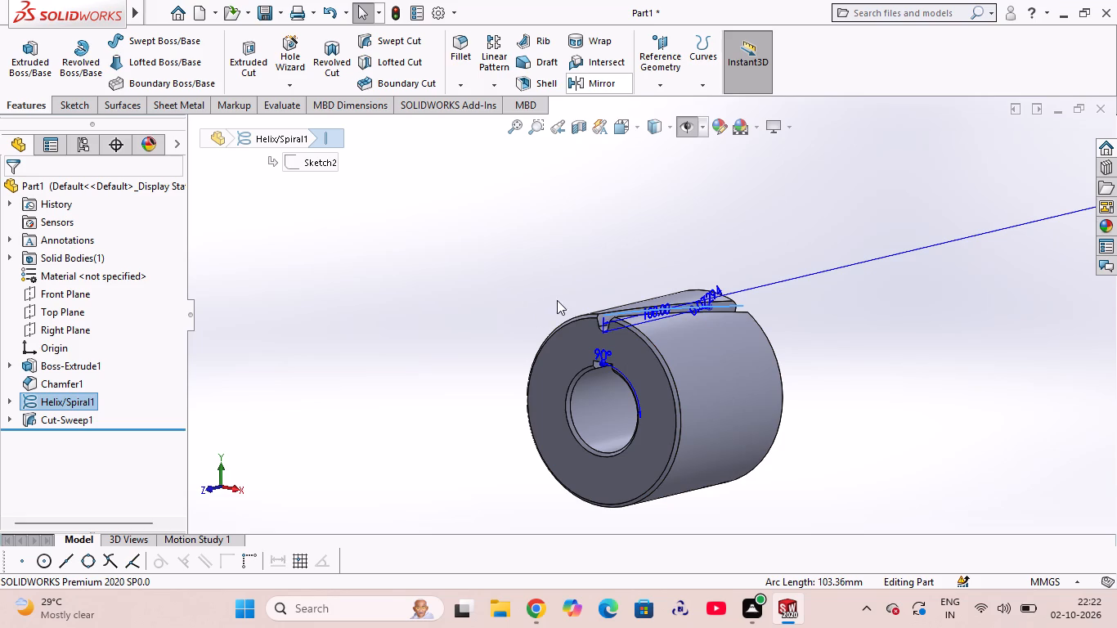
{"action": "key", "text": "Escape"}
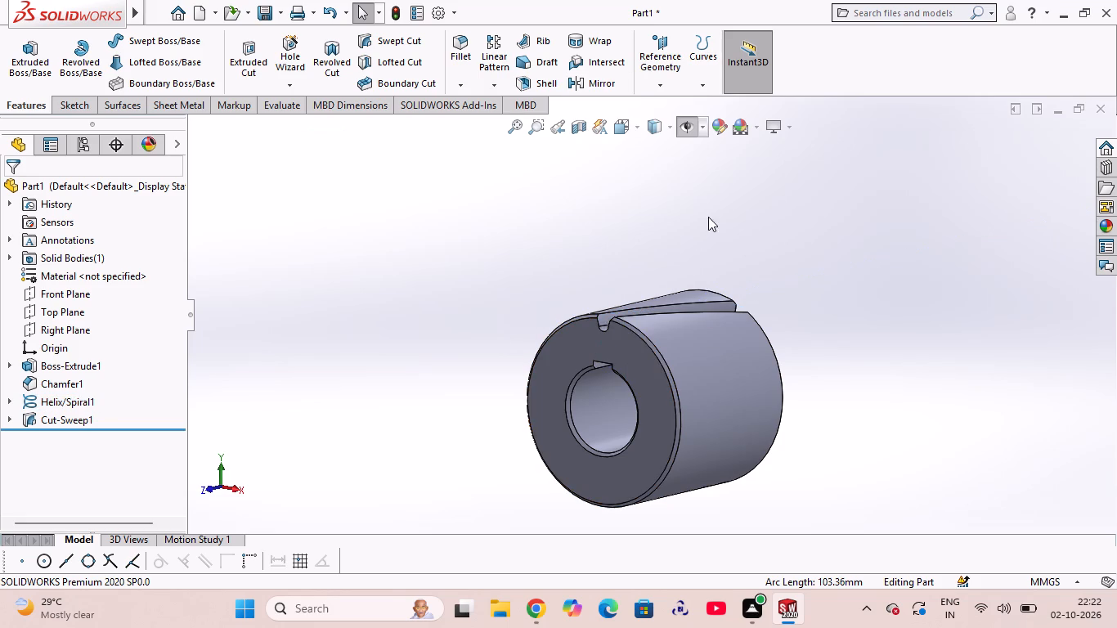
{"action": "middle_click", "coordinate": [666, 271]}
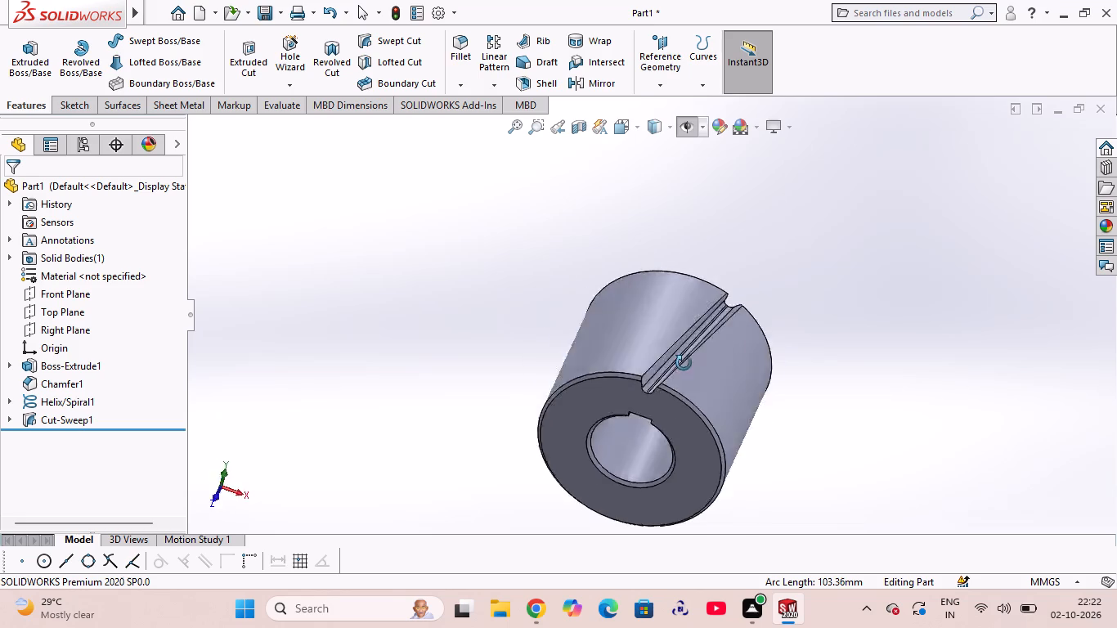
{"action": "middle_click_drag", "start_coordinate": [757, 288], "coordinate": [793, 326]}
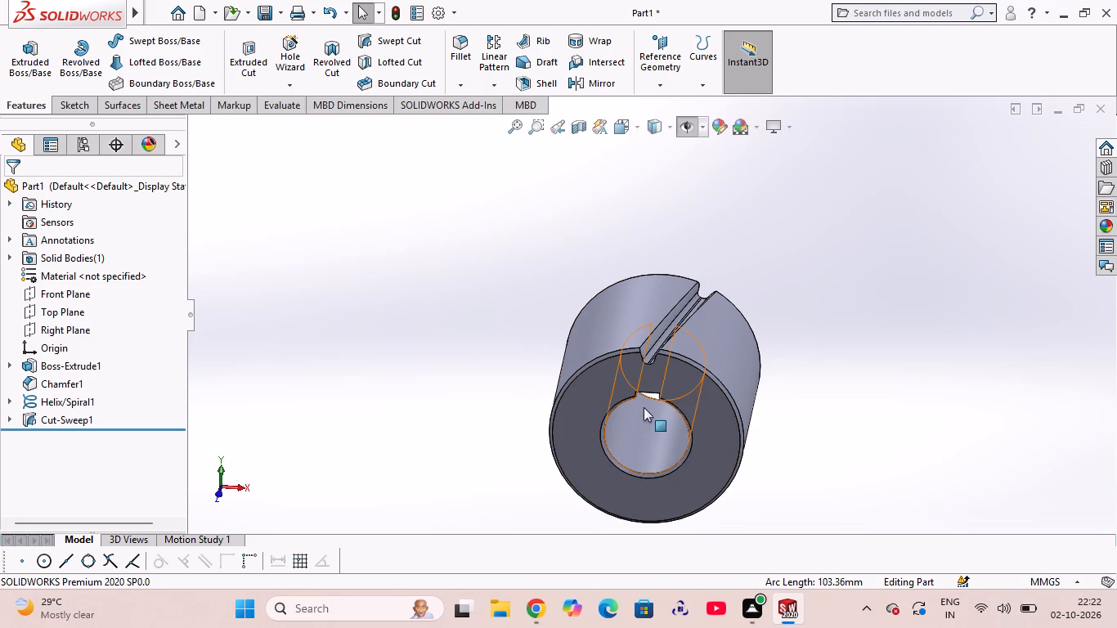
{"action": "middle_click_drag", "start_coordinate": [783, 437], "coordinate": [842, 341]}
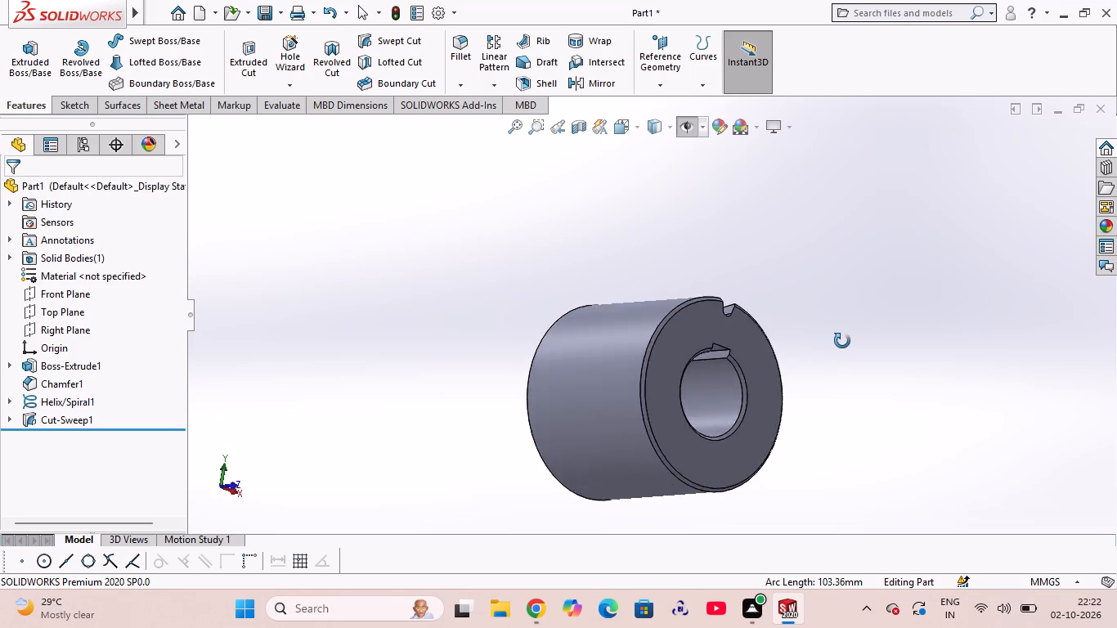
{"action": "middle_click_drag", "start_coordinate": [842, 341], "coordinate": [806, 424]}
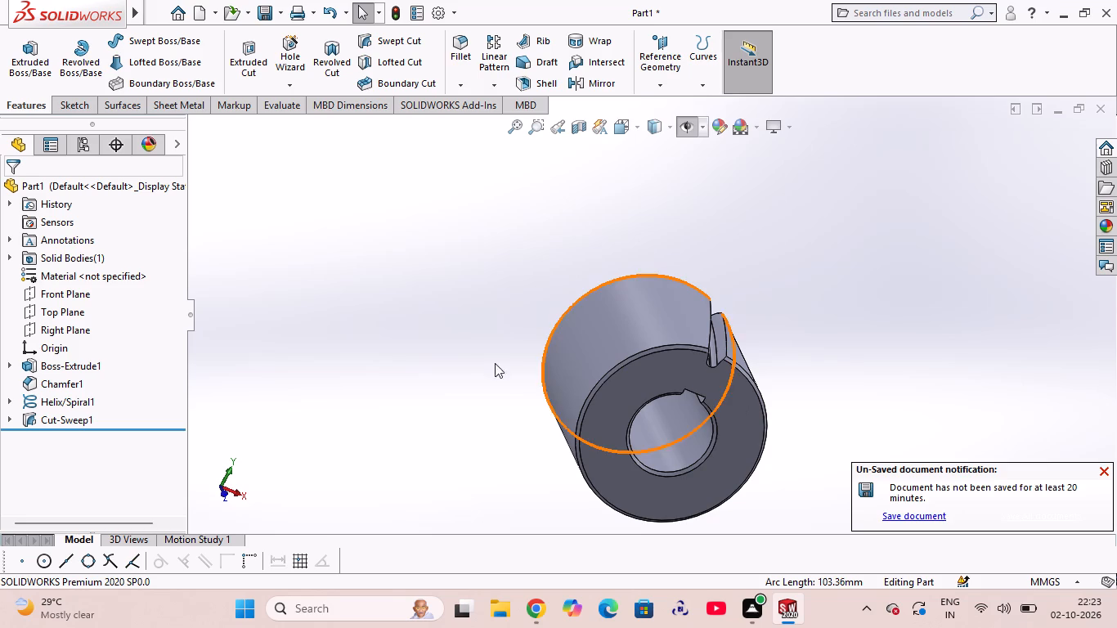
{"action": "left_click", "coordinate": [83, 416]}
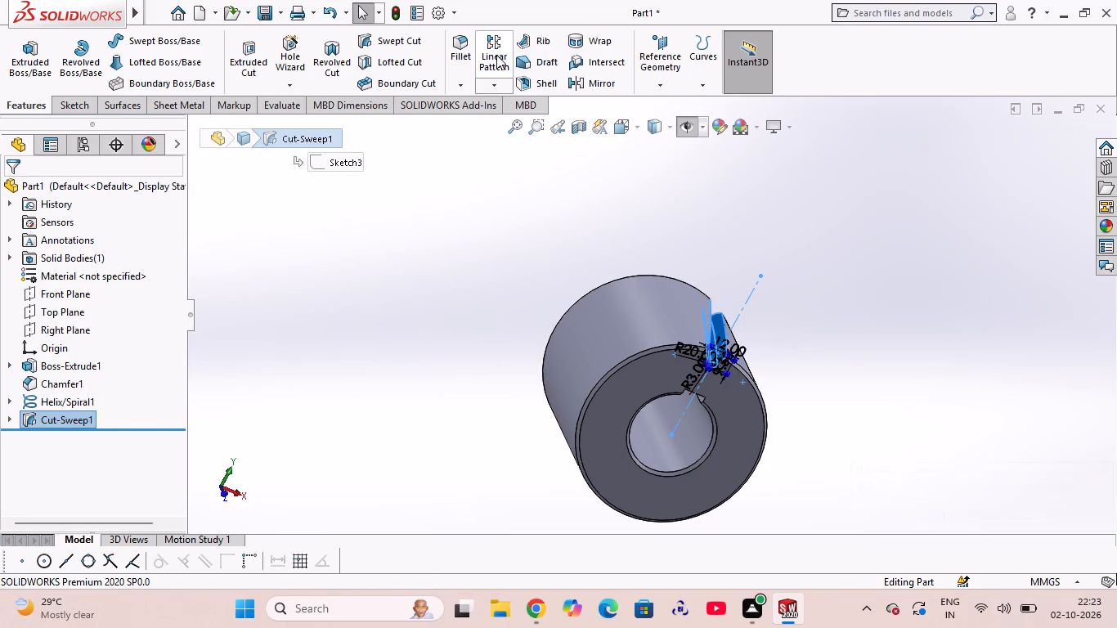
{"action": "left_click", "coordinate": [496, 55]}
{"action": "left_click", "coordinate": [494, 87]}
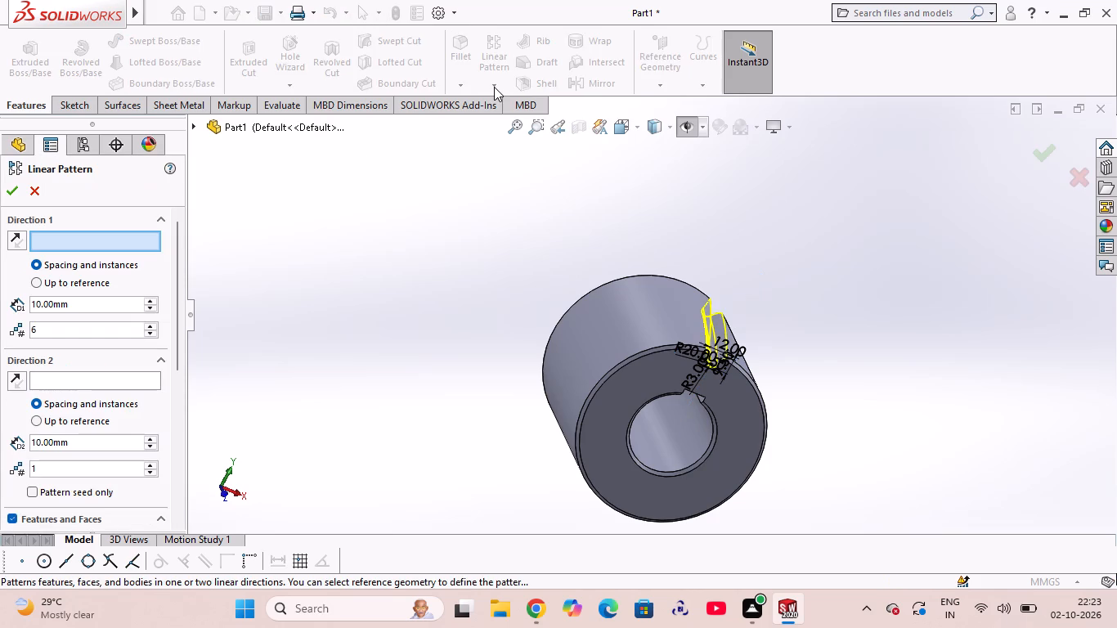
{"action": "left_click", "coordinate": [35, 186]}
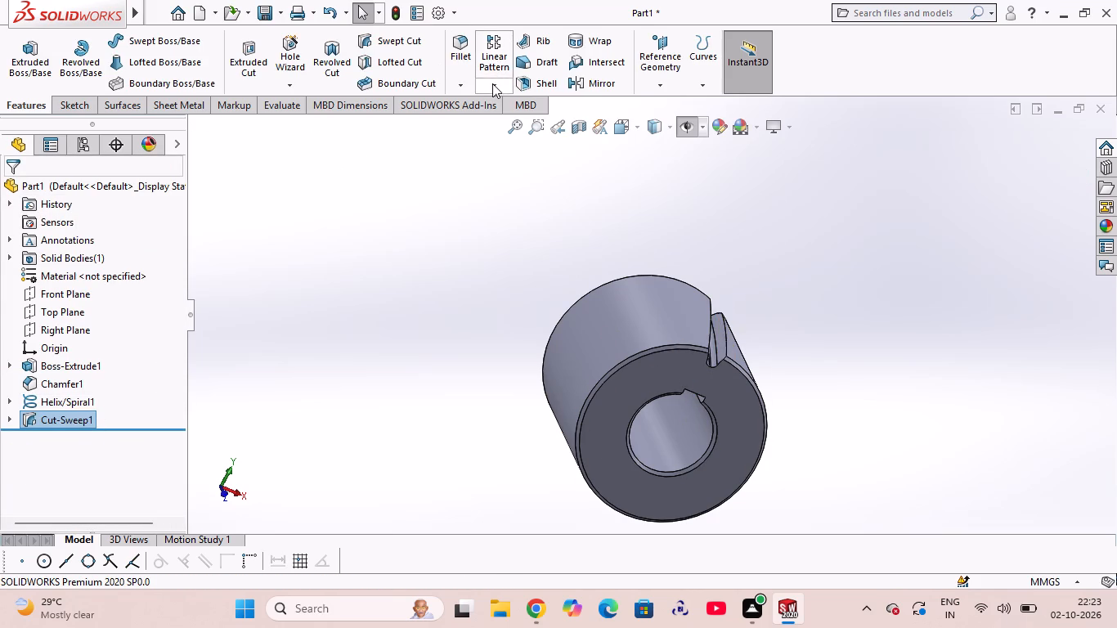
Start a circular pattern with the swept tooth-gap cut as the feature to pattern.
{"action": "left_click", "coordinate": [492, 83]}
{"action": "left_click", "coordinate": [516, 121]}
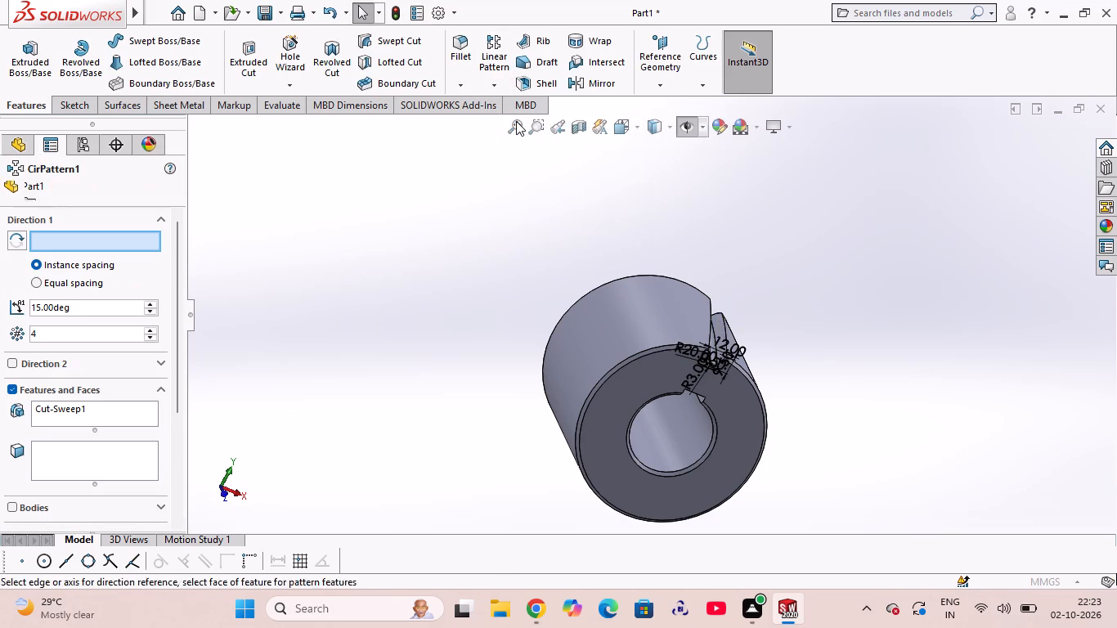
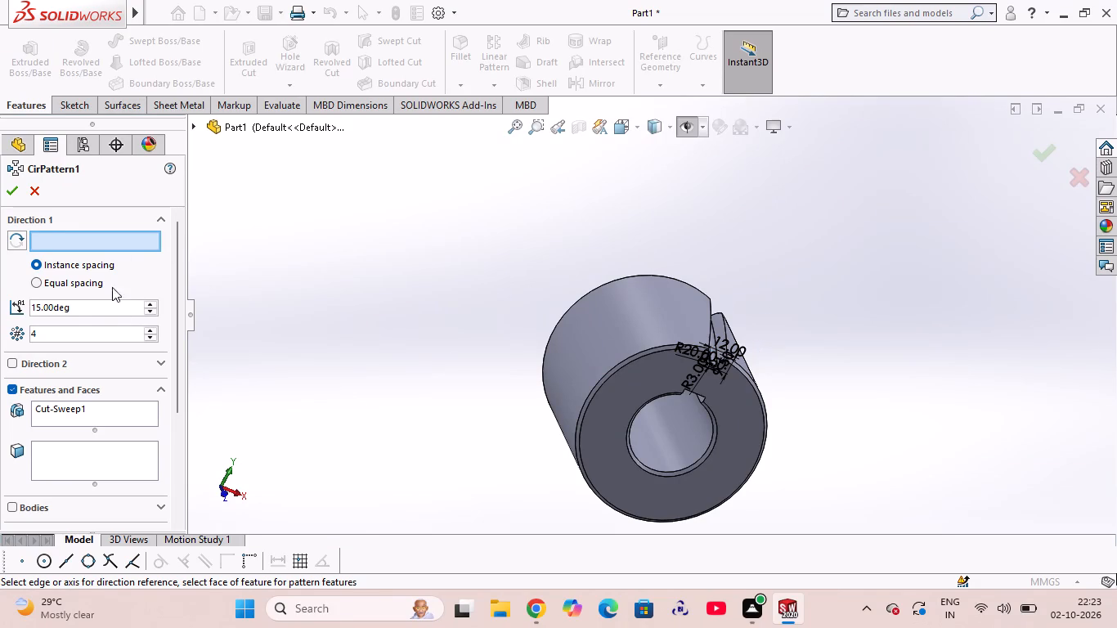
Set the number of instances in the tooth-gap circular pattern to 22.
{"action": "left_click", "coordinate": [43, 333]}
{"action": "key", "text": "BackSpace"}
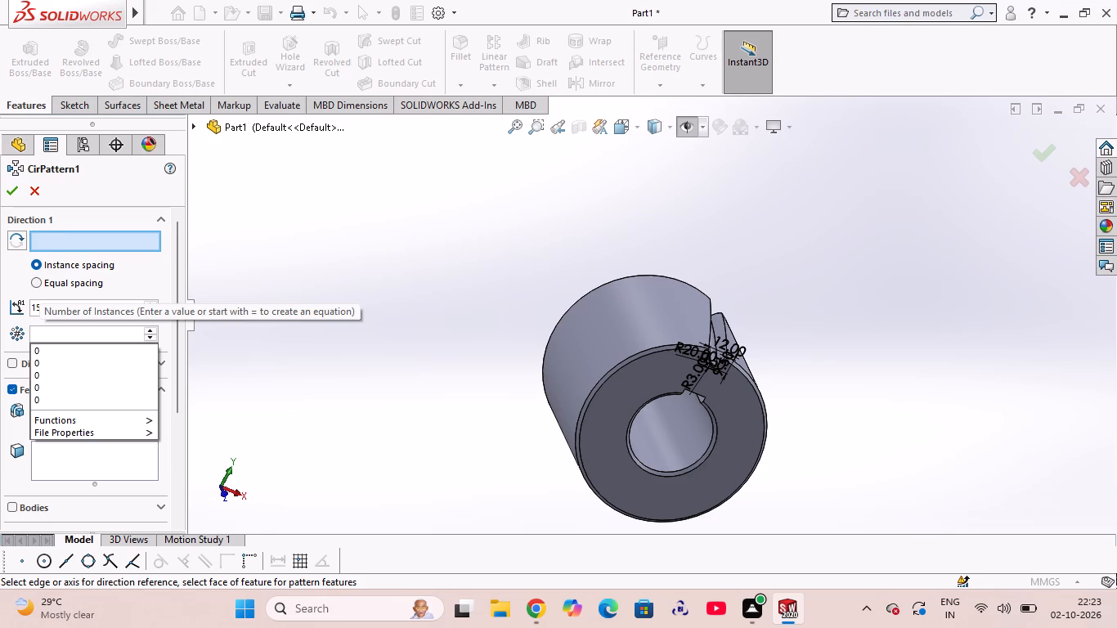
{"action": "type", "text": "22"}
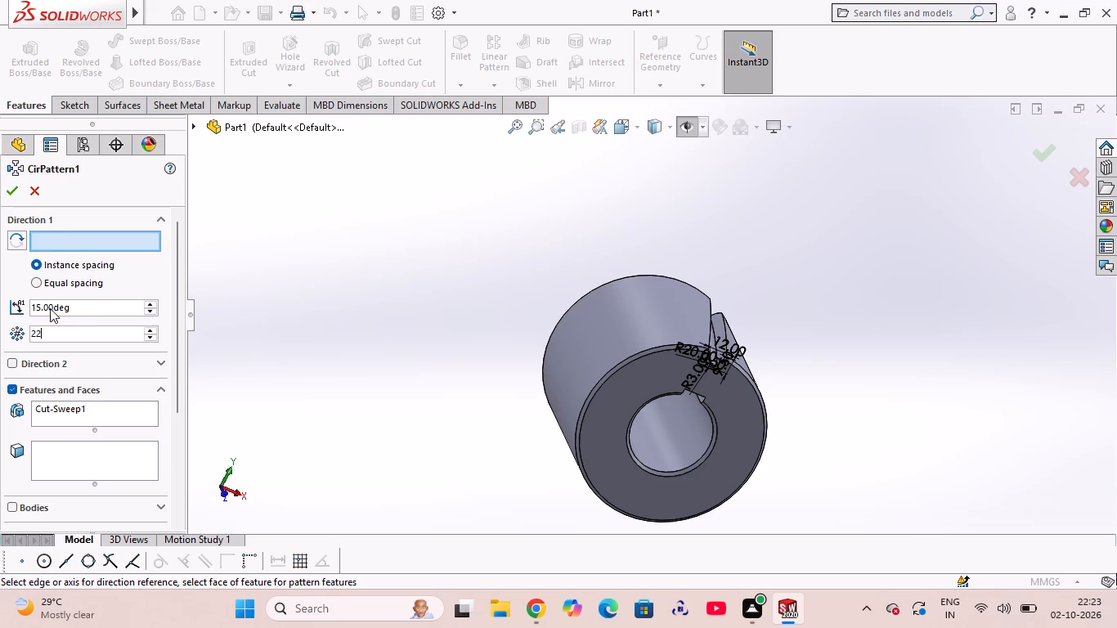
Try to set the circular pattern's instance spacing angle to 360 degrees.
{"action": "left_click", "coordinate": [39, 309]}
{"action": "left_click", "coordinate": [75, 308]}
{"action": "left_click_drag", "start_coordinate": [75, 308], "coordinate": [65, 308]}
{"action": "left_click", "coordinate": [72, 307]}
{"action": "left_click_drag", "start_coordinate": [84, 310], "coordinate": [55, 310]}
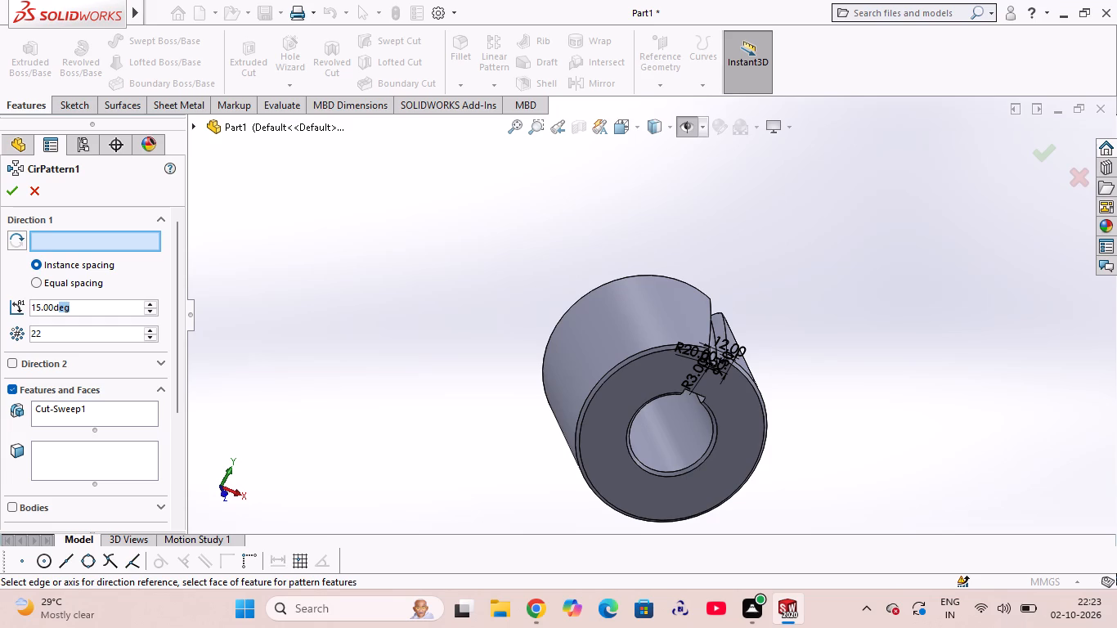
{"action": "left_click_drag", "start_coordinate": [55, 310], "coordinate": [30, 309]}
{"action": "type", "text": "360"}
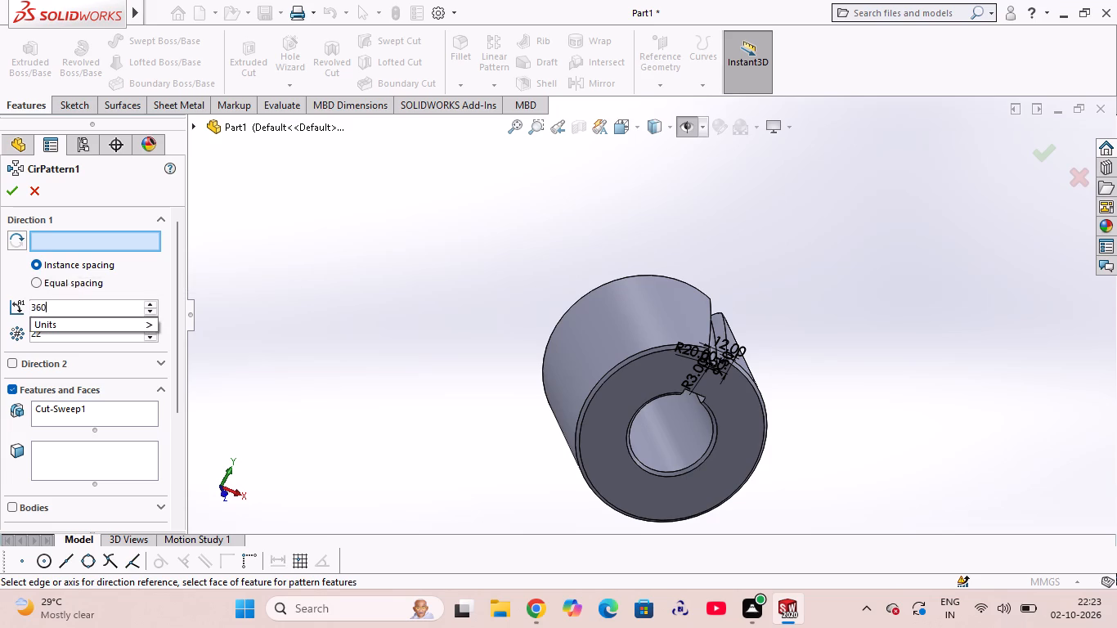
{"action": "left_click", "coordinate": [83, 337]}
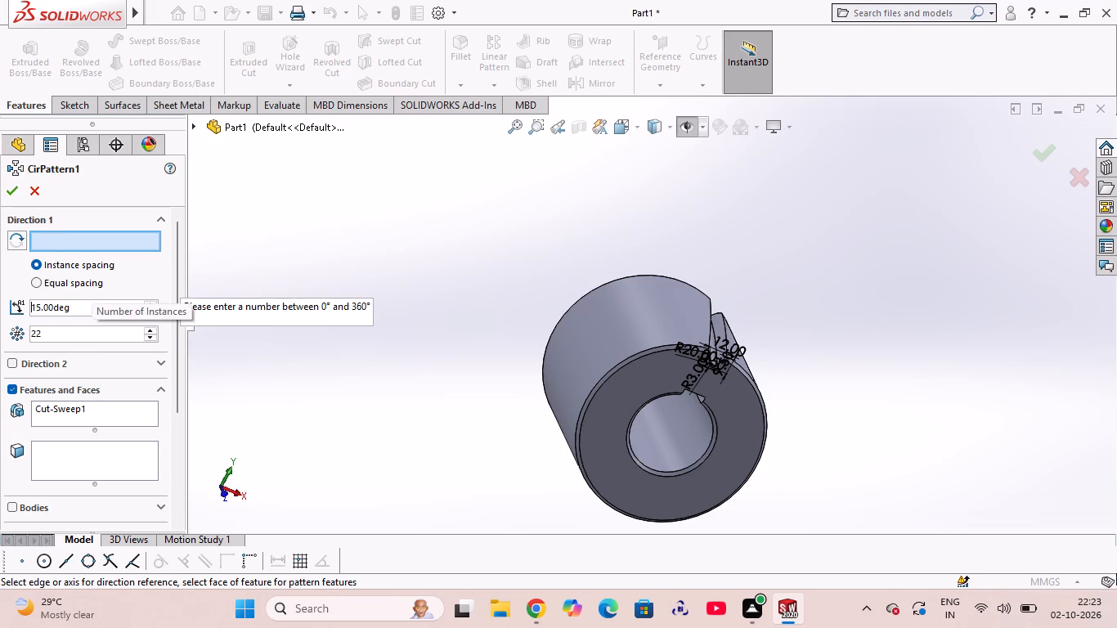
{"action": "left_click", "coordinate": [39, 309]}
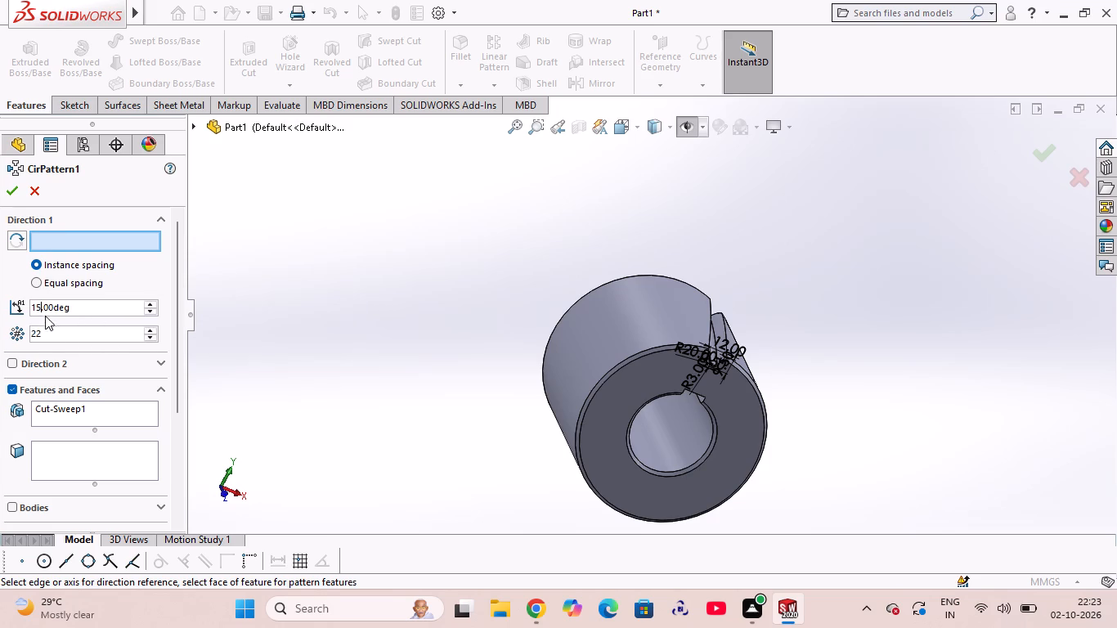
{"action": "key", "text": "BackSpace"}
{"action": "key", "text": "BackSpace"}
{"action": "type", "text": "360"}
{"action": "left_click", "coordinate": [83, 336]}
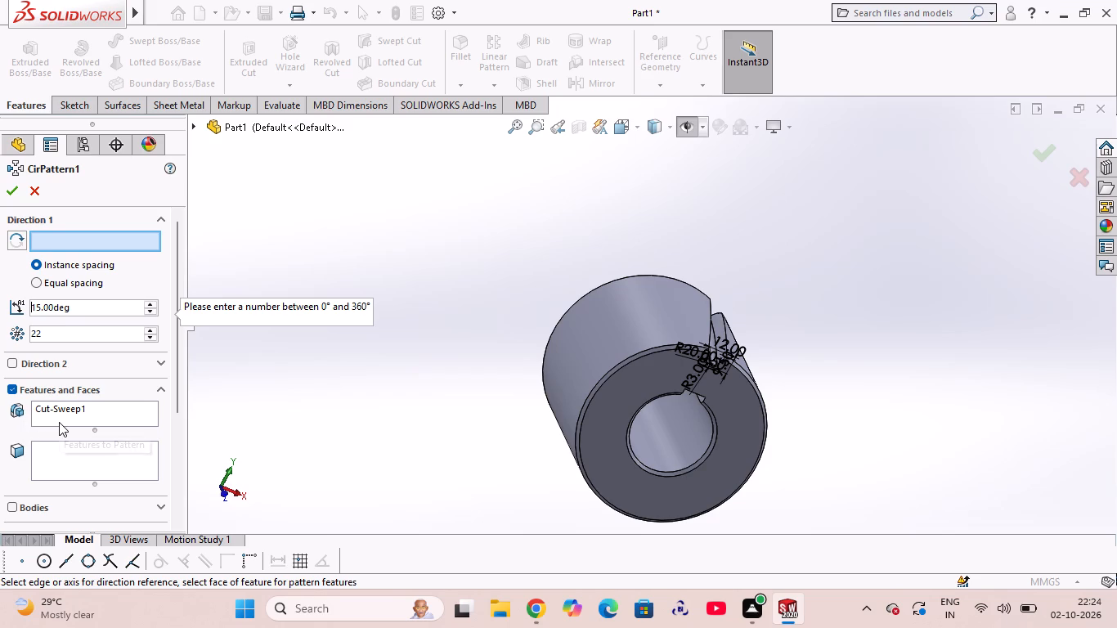
Use the hub's cylindrical bore face as the pattern's rotation reference and create the circular pattern.
{"action": "left_click", "coordinate": [126, 244]}
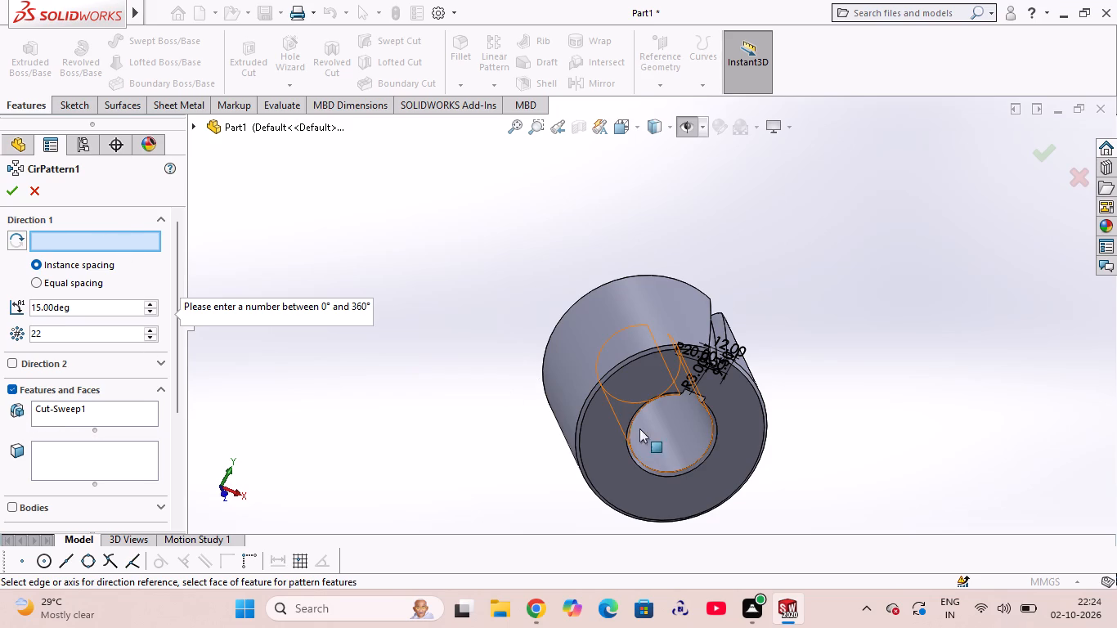
{"action": "left_click", "coordinate": [662, 438]}
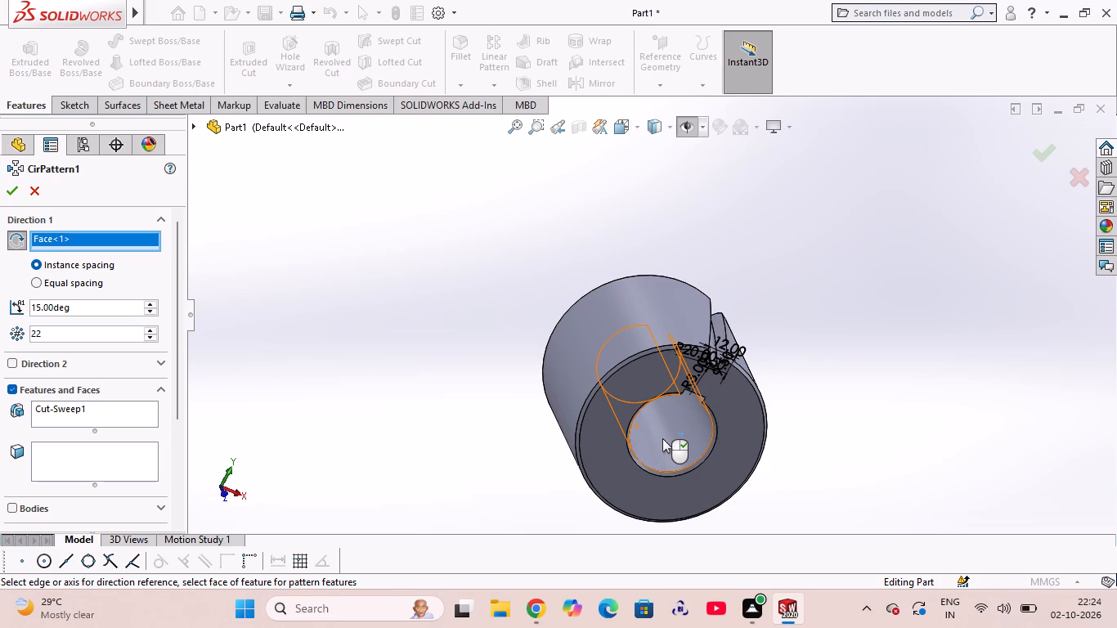
{"action": "left_click", "coordinate": [14, 191]}
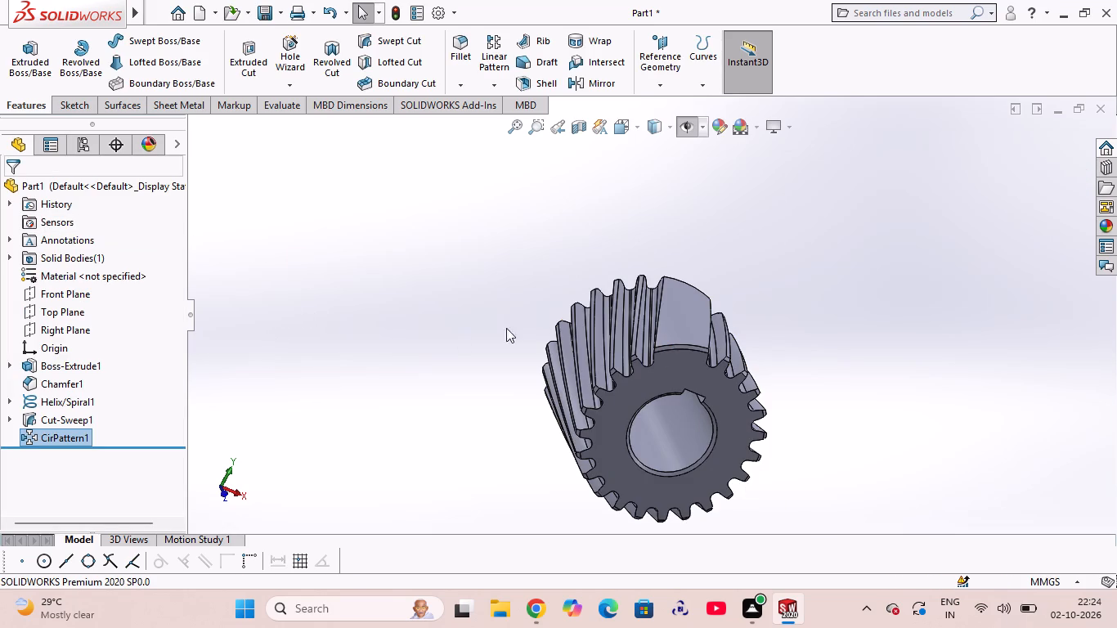
Examine the patterned helical tooth gaps around the hub from several sides, checking how evenly they cover the circumference.
{"action": "middle_click_drag", "start_coordinate": [760, 434], "coordinate": [747, 428]}
{"action": "middle_click_drag", "start_coordinate": [747, 428], "coordinate": [757, 536]}
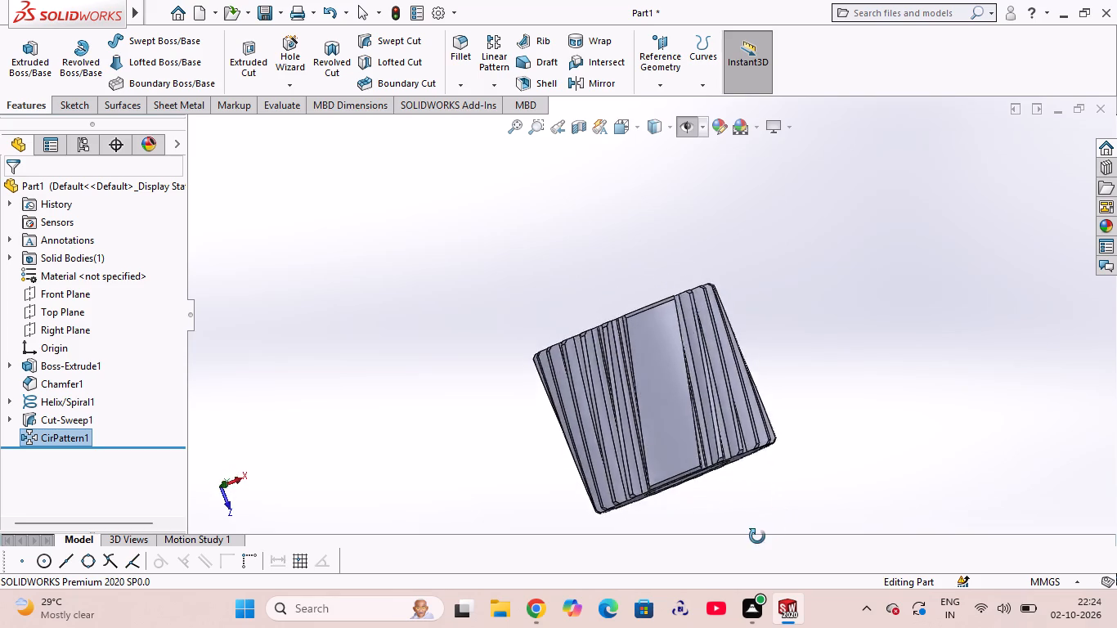
{"action": "middle_click_drag", "start_coordinate": [757, 536], "coordinate": [698, 258]}
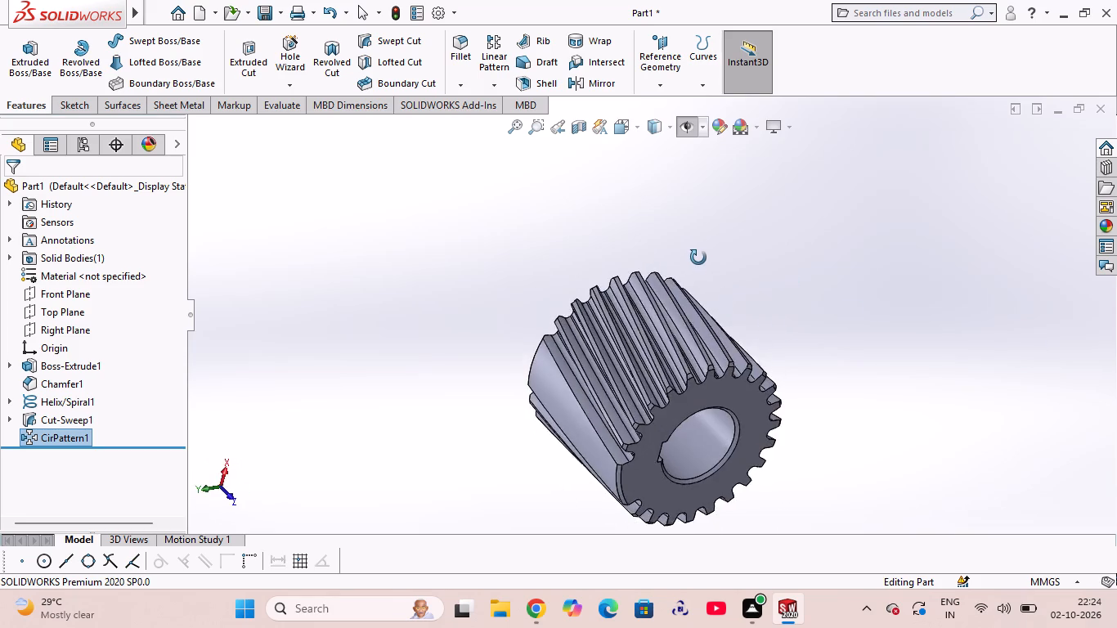
{"action": "middle_click_drag", "start_coordinate": [698, 258], "coordinate": [728, 226]}
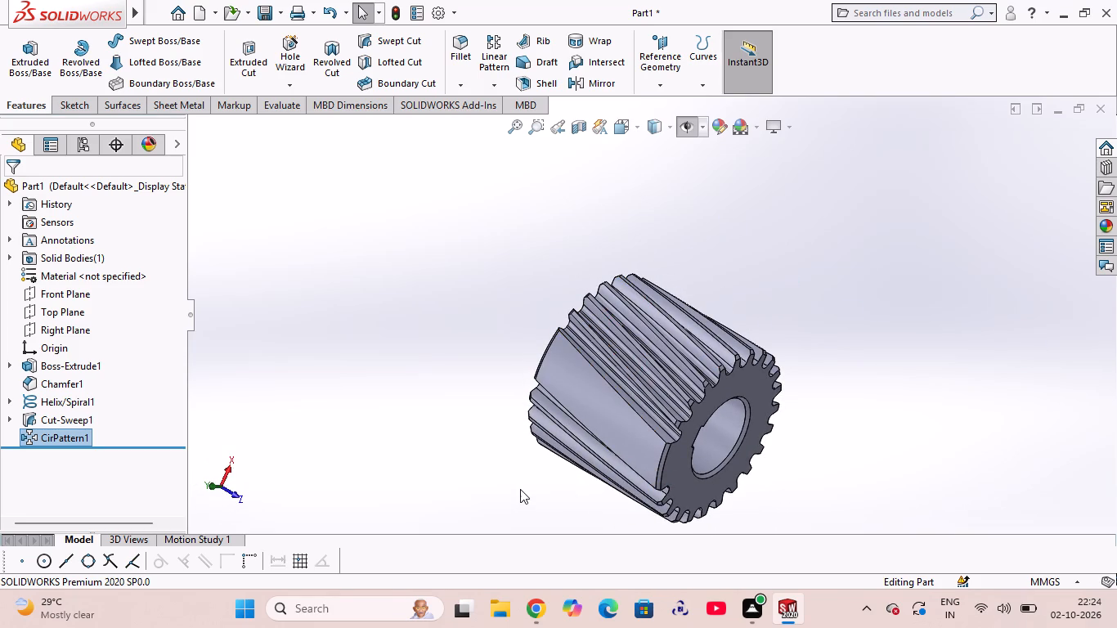
{"action": "middle_click_drag", "start_coordinate": [520, 489], "coordinate": [426, 300]}
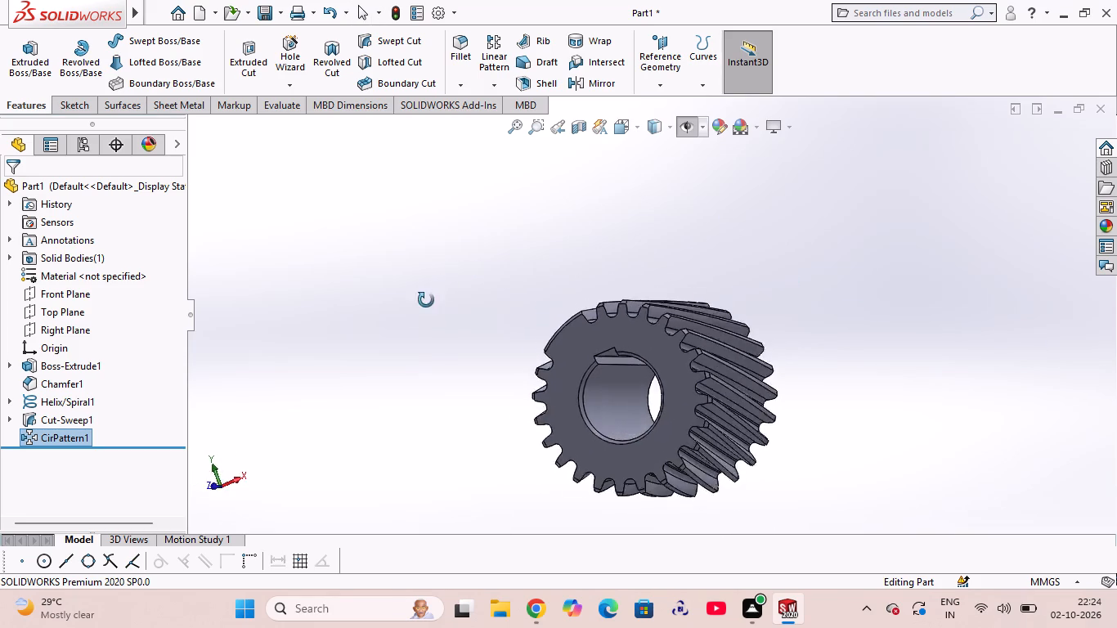
{"action": "middle_click_drag", "start_coordinate": [426, 300], "coordinate": [448, 452]}
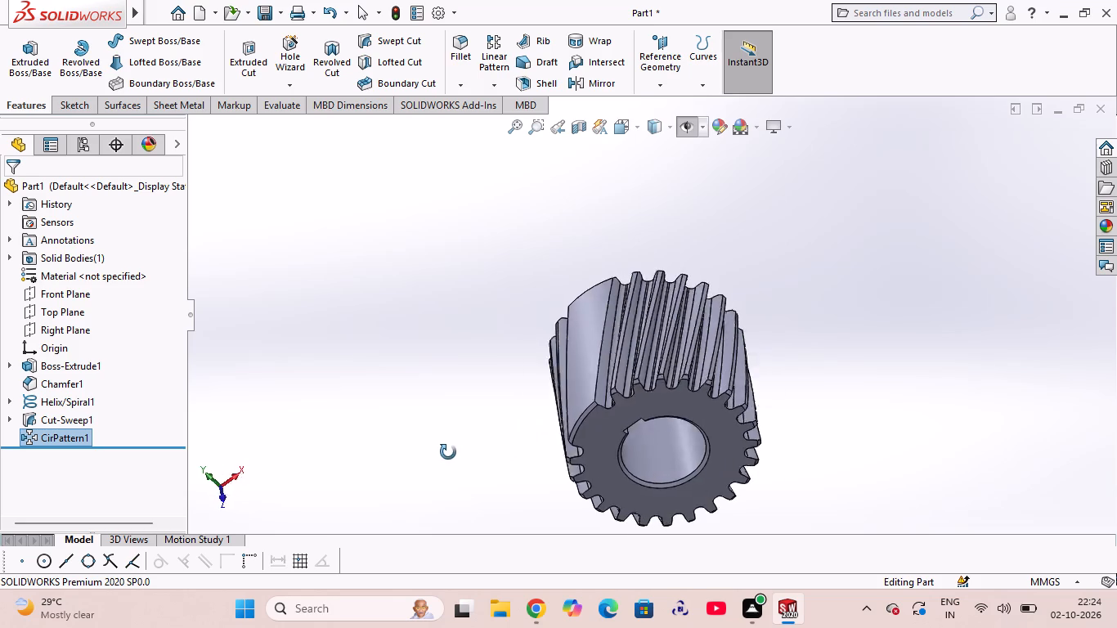
{"action": "middle_click_drag", "start_coordinate": [448, 452], "coordinate": [612, 433]}
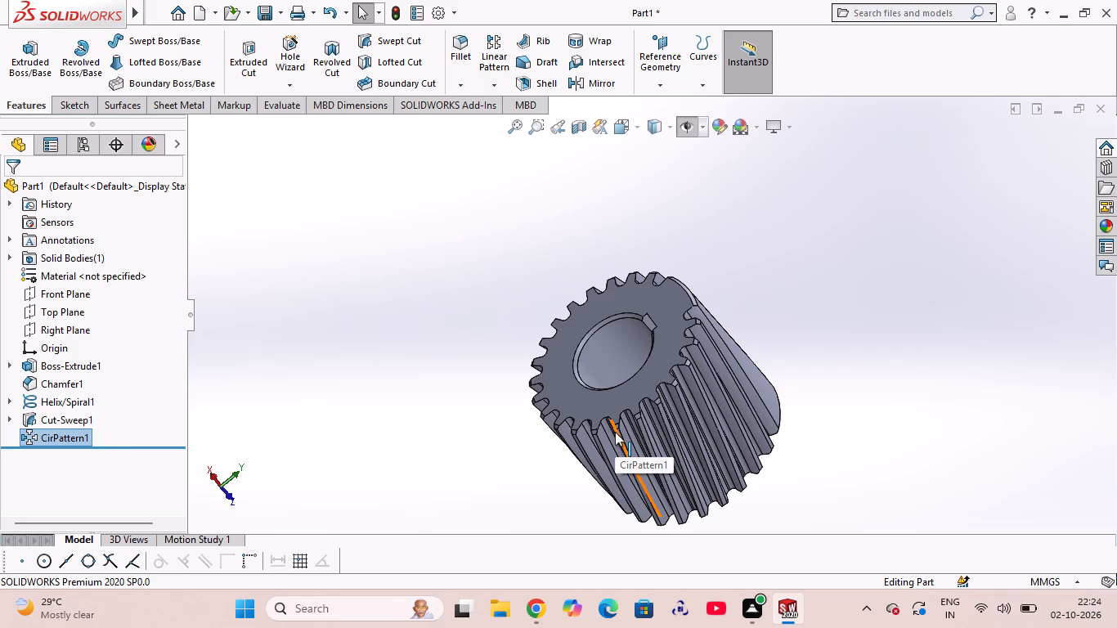
Edit the existing circular pattern of the swept tooth gap, setting its number of instances to 24.
{"action": "left_click", "coordinate": [65, 437]}
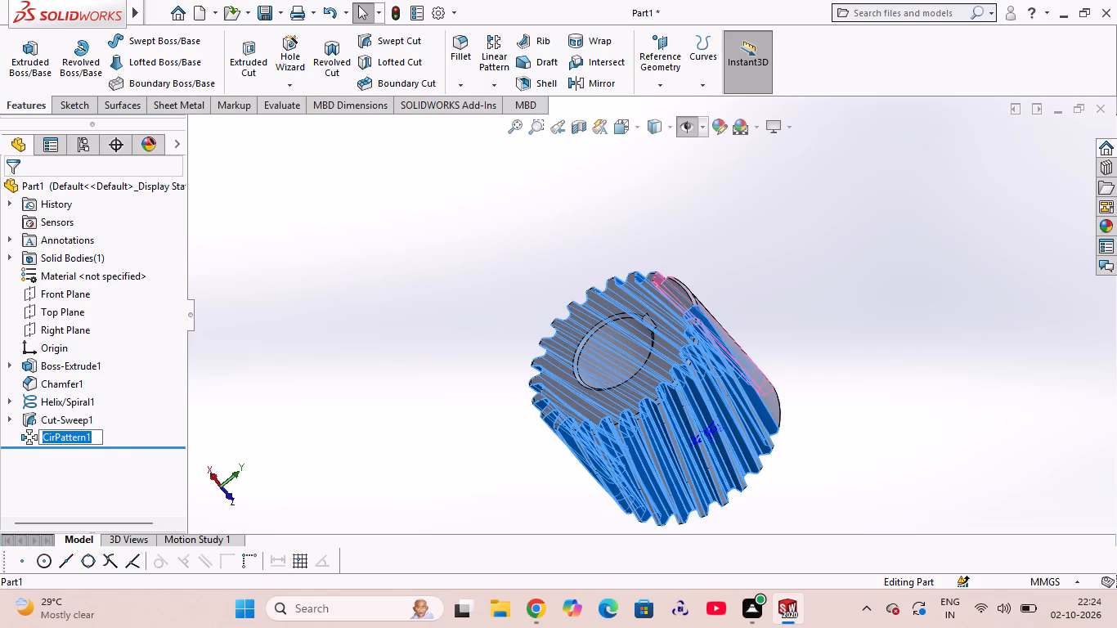
{"action": "left_click", "coordinate": [105, 438]}
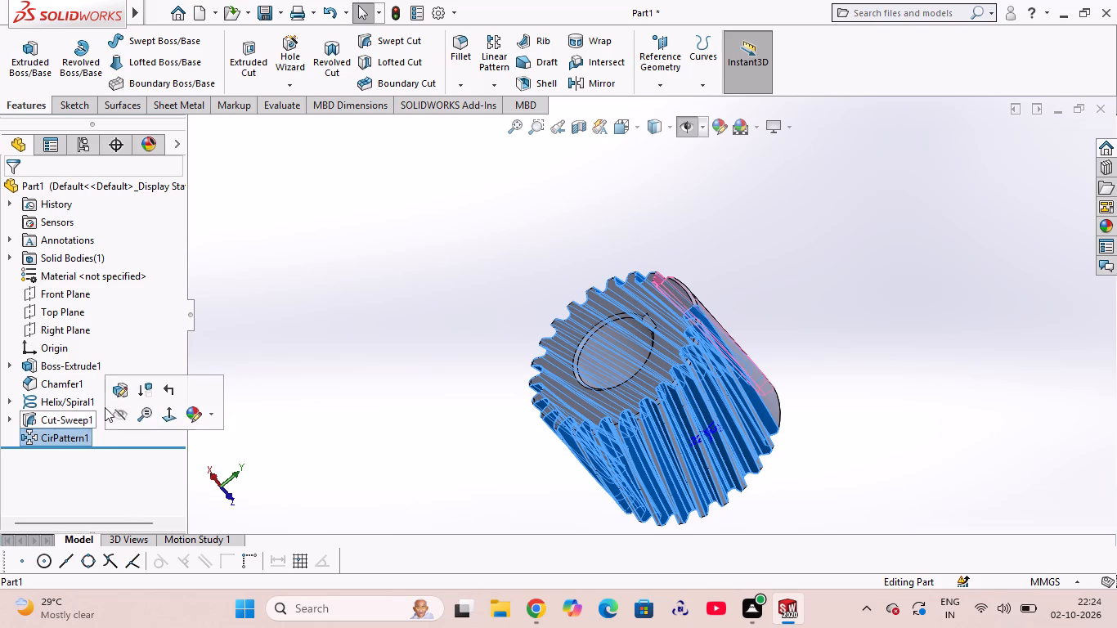
{"action": "left_click", "coordinate": [120, 393]}
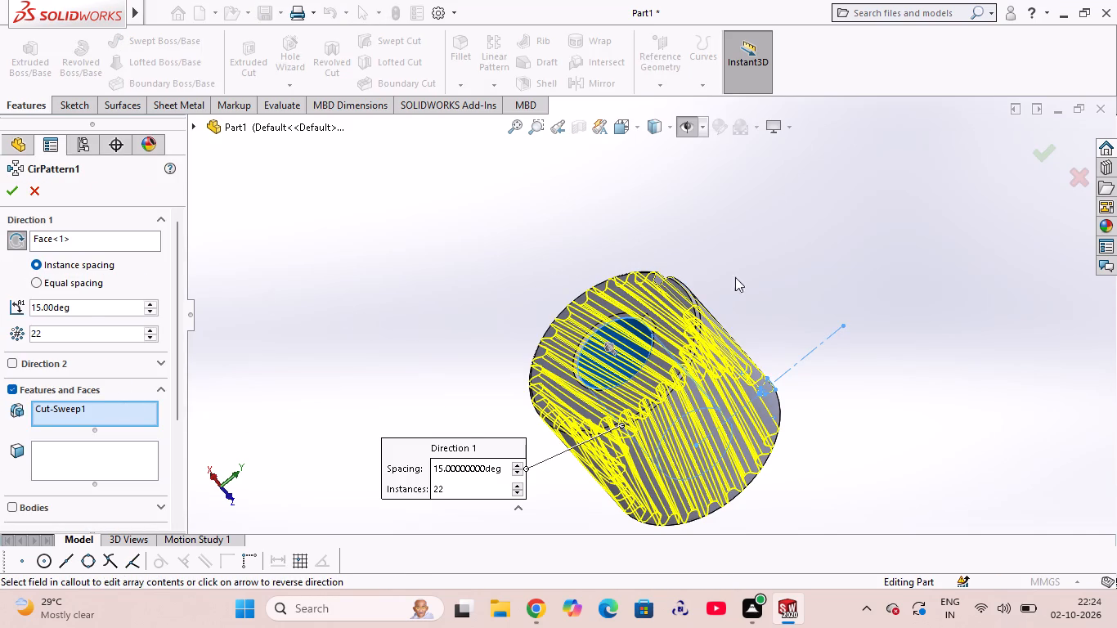
{"action": "scroll", "coordinate": [796, 304], "scroll_direction": "up", "scroll_amount": 1}
{"action": "middle_click_drag", "start_coordinate": [796, 304], "coordinate": [638, 311]}
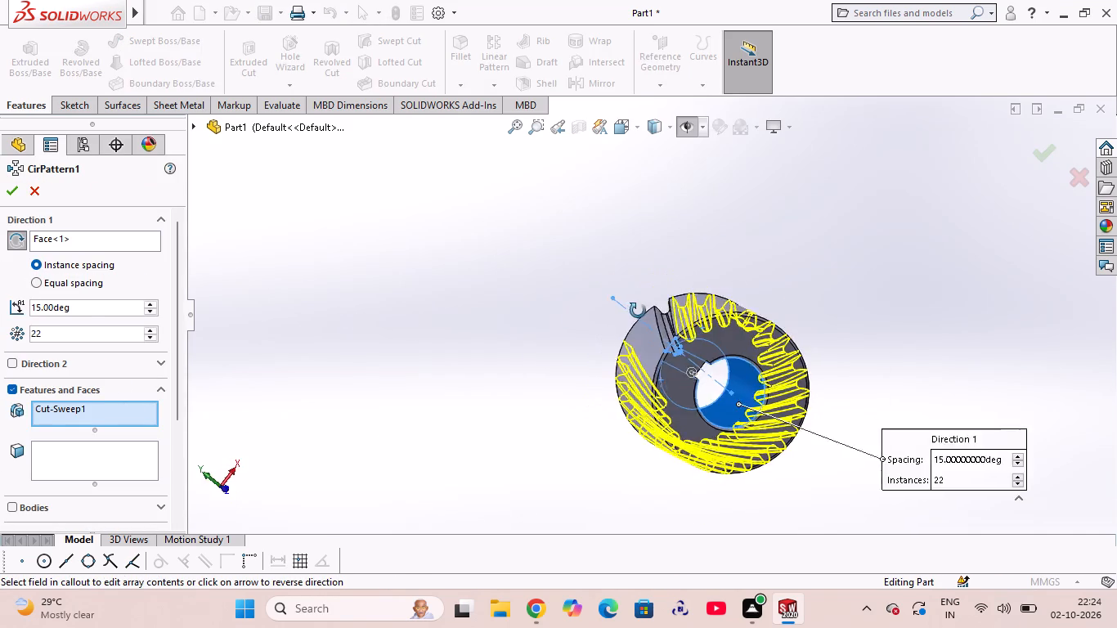
{"action": "middle_click_drag", "start_coordinate": [638, 311], "coordinate": [630, 285]}
{"action": "left_click", "coordinate": [96, 331]}
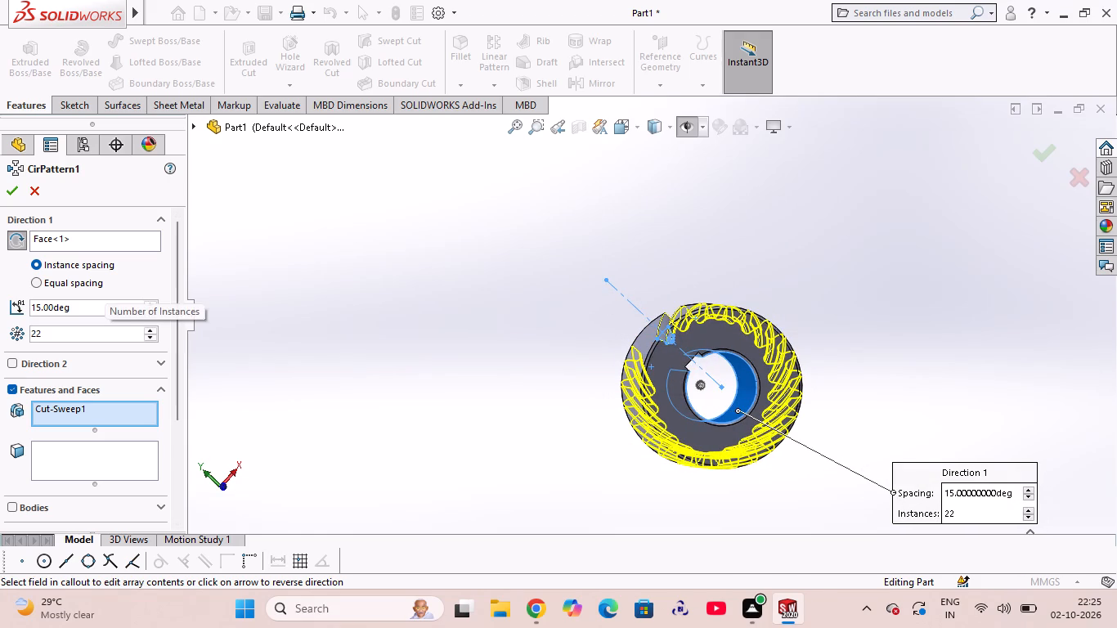
{"action": "key", "text": "BackSpace"}
{"action": "key", "text": "4"}
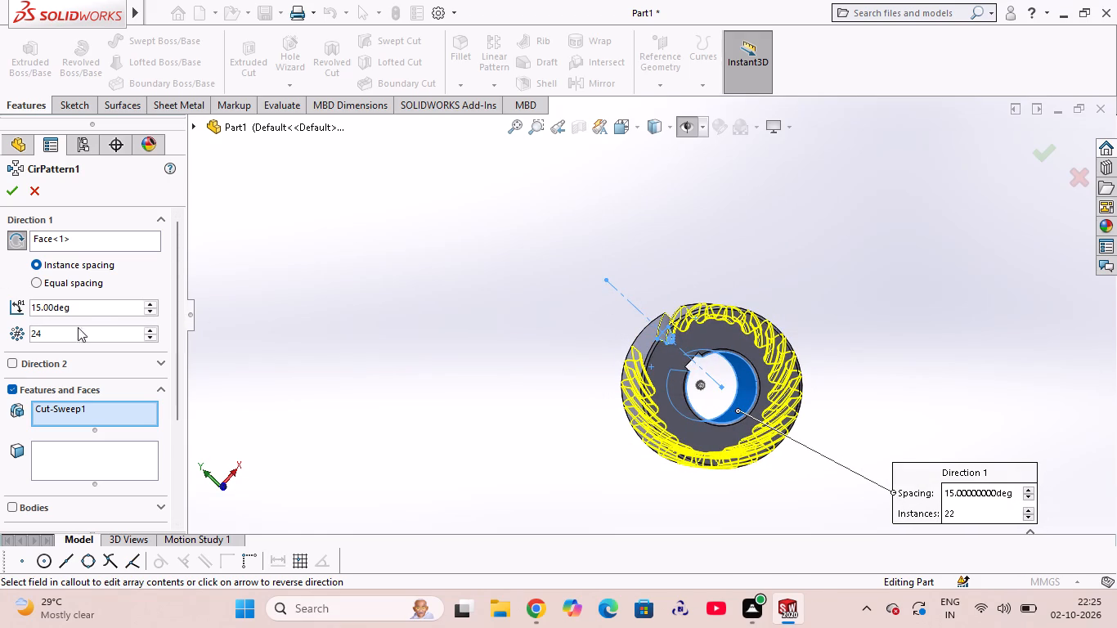
{"action": "left_click", "coordinate": [86, 307]}
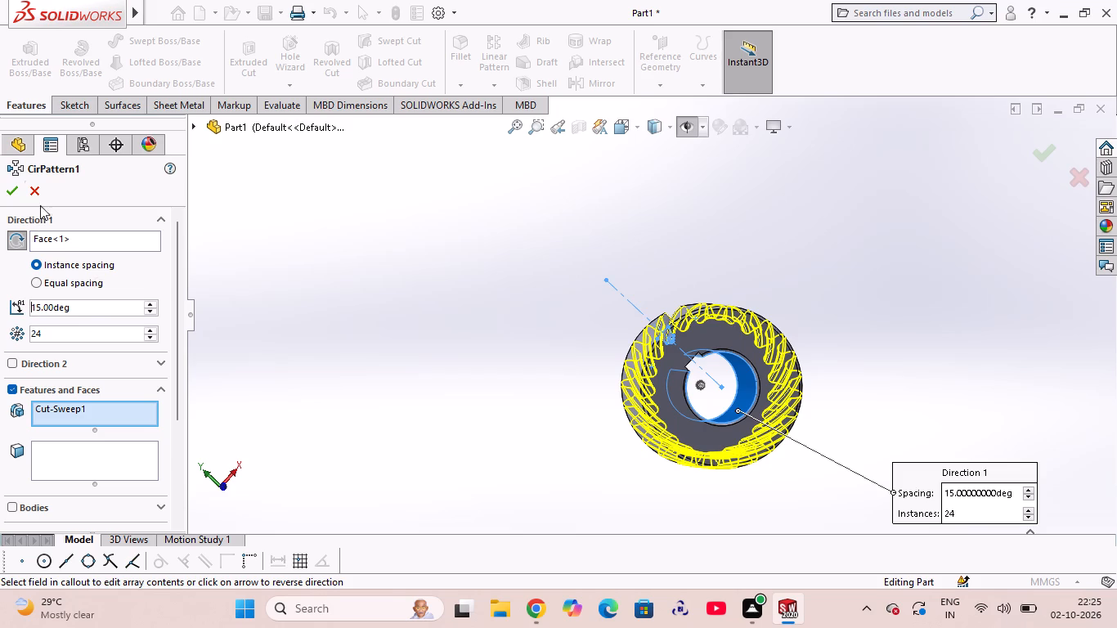
{"action": "left_click", "coordinate": [10, 186]}
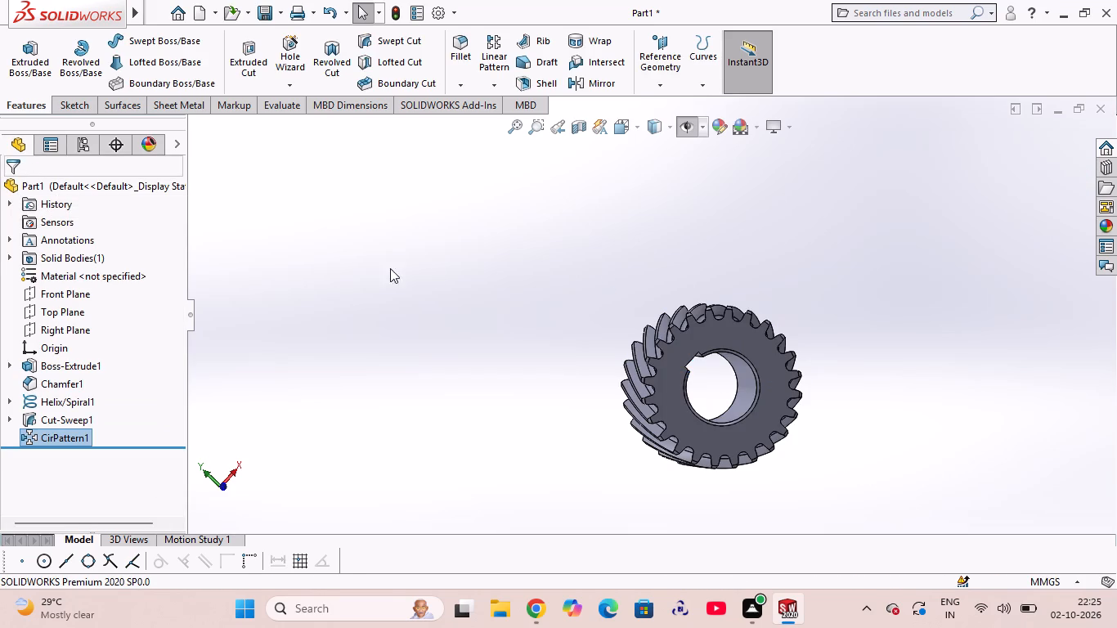
Examine the helical gear from all sides, checking the teeth, end faces and keyed bore.
{"action": "middle_click_drag", "start_coordinate": [615, 275], "coordinate": [659, 362]}
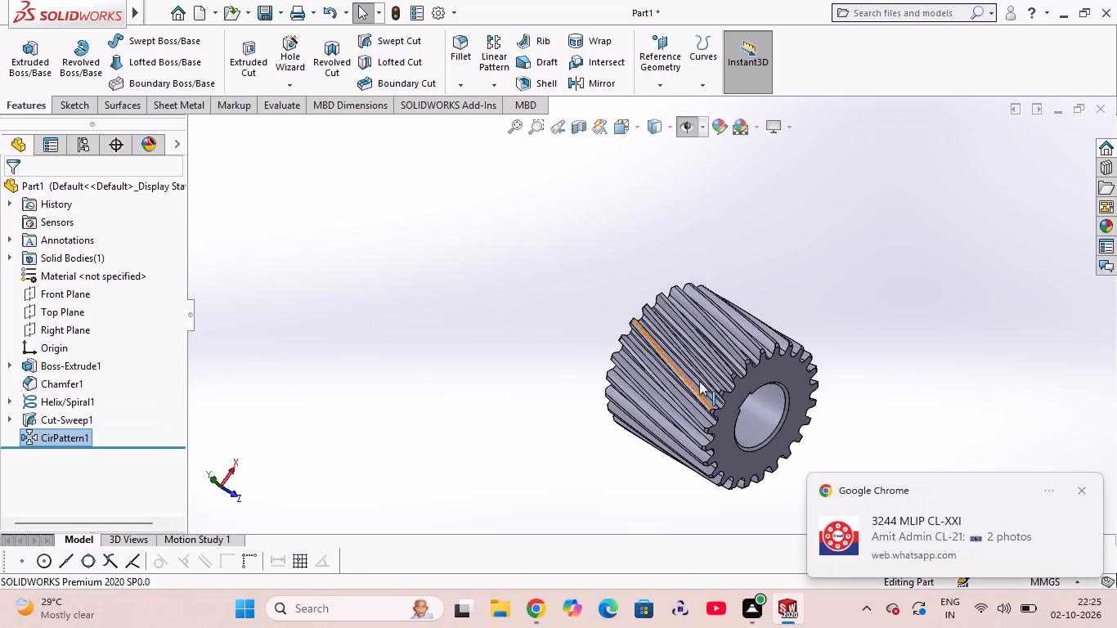
{"action": "middle_click_drag", "start_coordinate": [856, 421], "coordinate": [819, 250]}
{"action": "middle_click", "coordinate": [819, 250]}
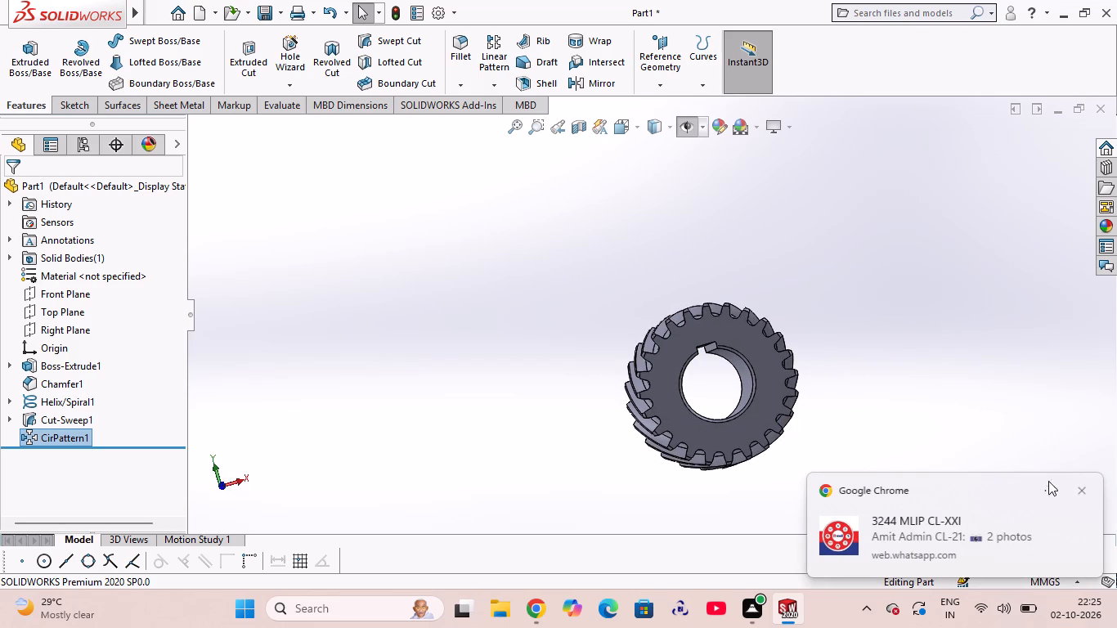
{"action": "left_click", "coordinate": [1083, 490]}
{"action": "middle_click_drag", "start_coordinate": [826, 379], "coordinate": [792, 437]}
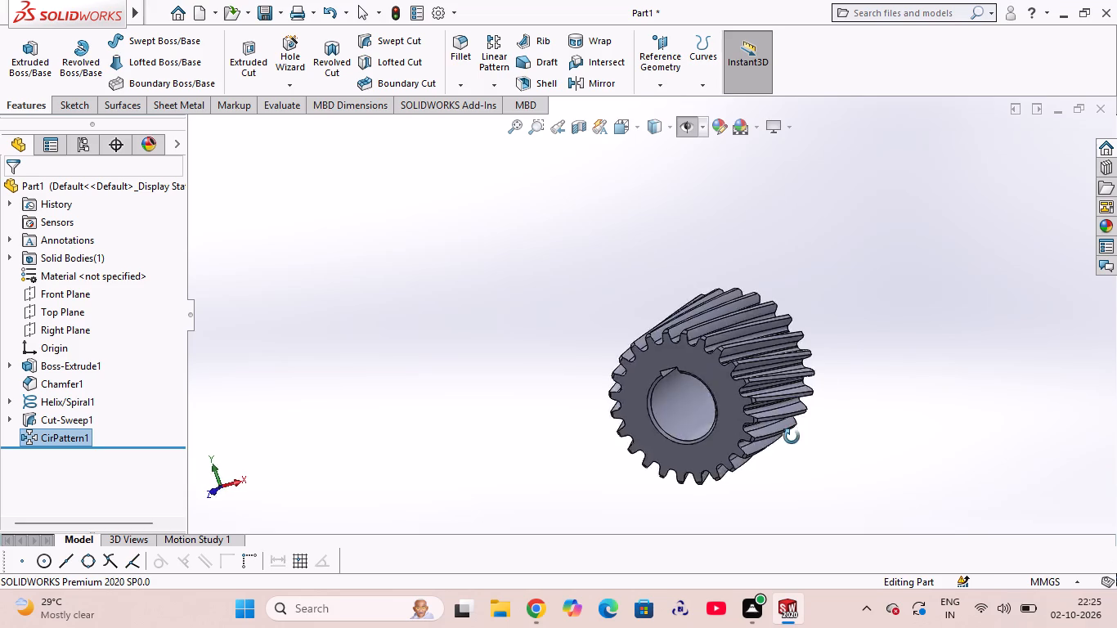
{"action": "middle_click_drag", "start_coordinate": [792, 437], "coordinate": [753, 248]}
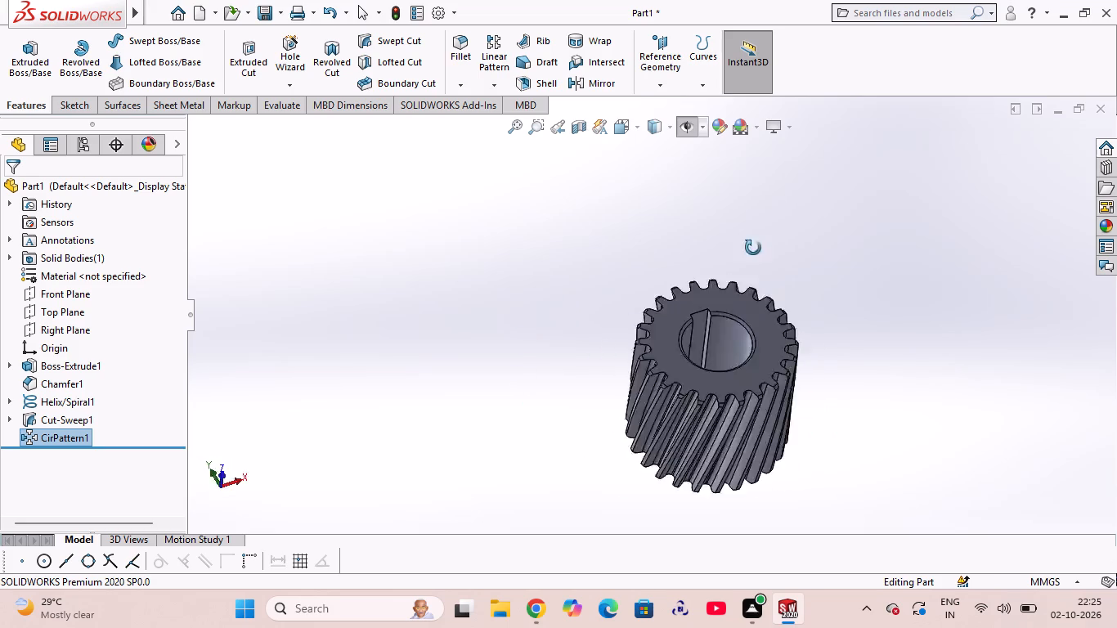
{"action": "middle_click_drag", "start_coordinate": [753, 248], "coordinate": [532, 288]}
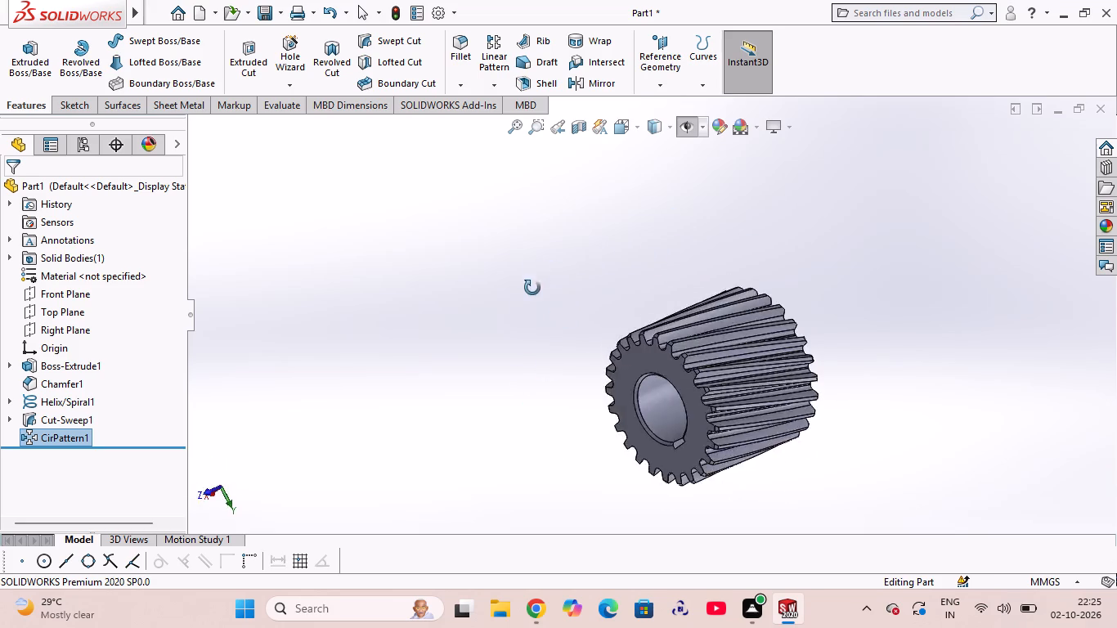
{"action": "middle_click_drag", "start_coordinate": [532, 288], "coordinate": [715, 527]}
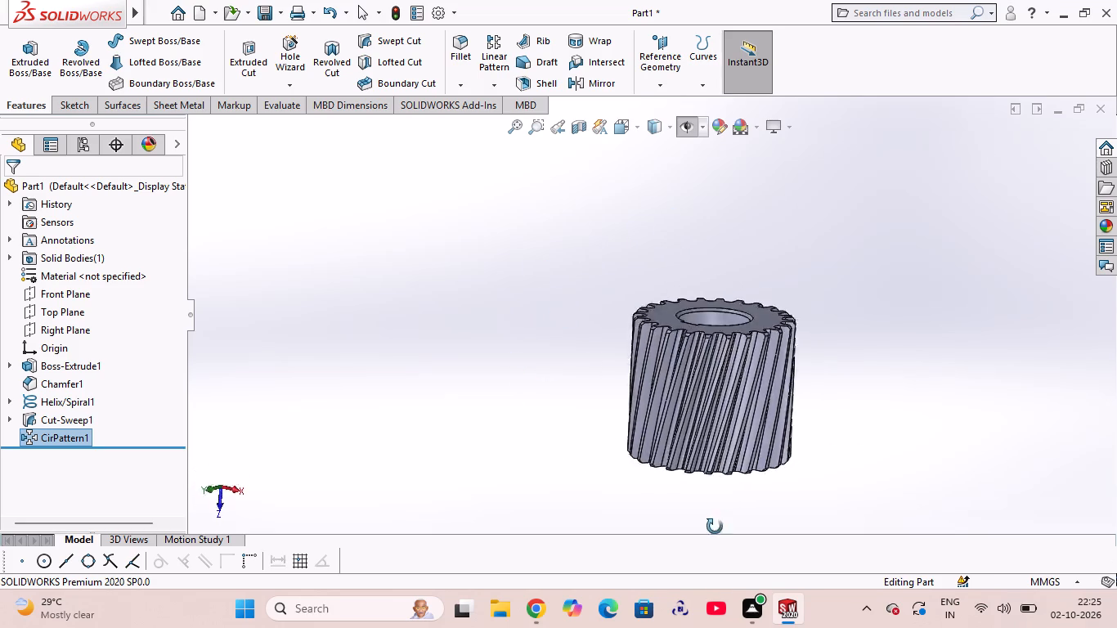
{"action": "middle_click_drag", "start_coordinate": [715, 527], "coordinate": [757, 401]}
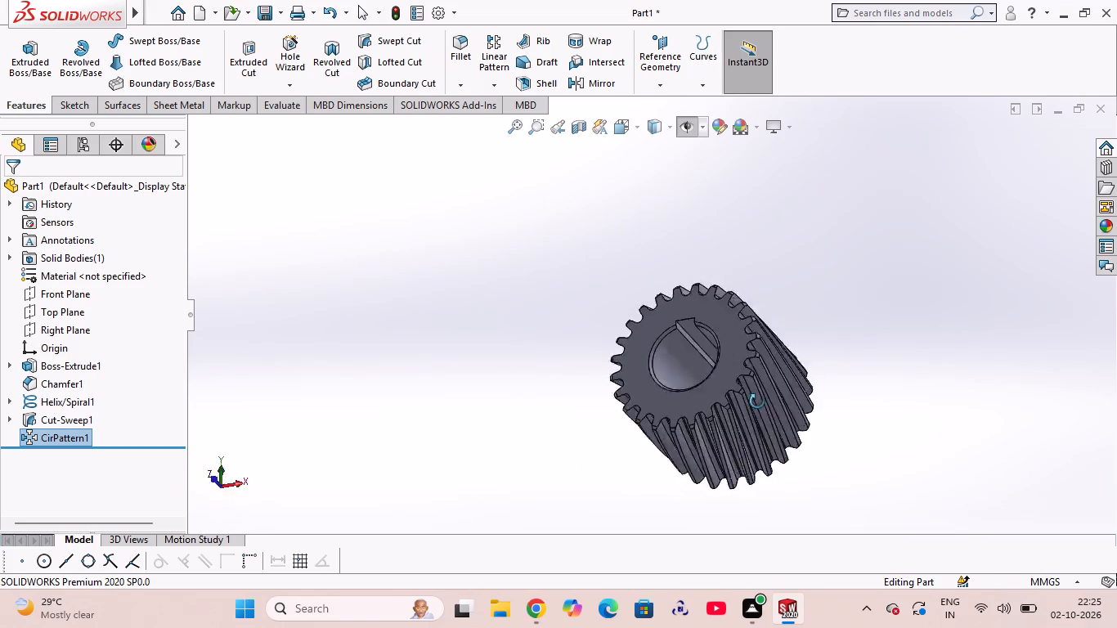
{"action": "middle_click_drag", "start_coordinate": [757, 401], "coordinate": [615, 234]}
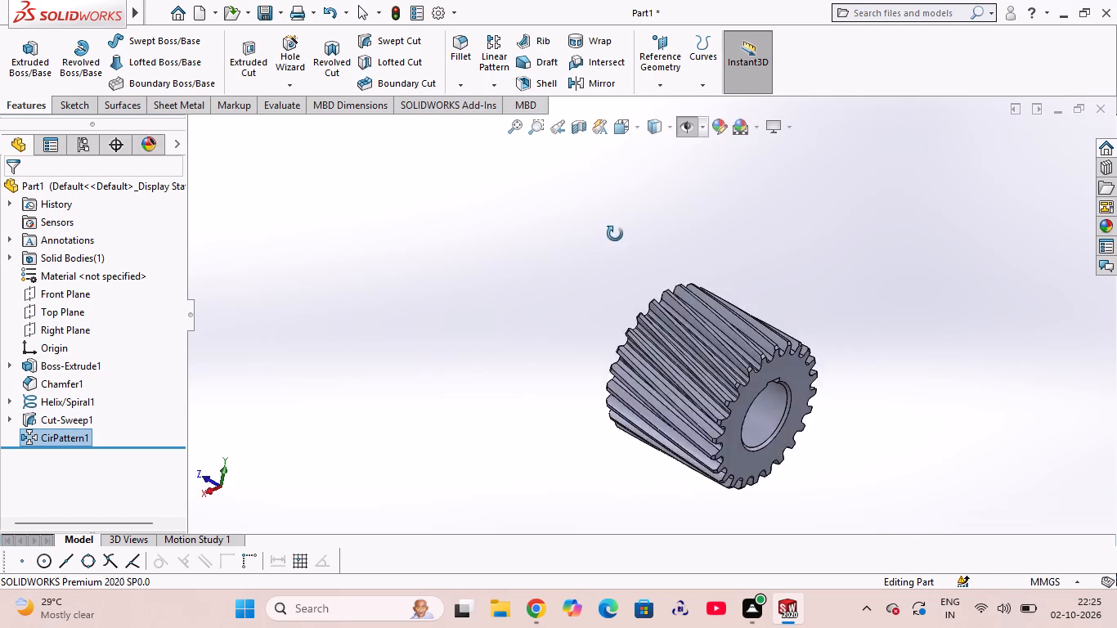
Examine the finished helical gear from several directions, checking the tooth flanks, both end faces and the keyed bore.
{"action": "middle_click_drag", "start_coordinate": [615, 234], "coordinate": [848, 450]}
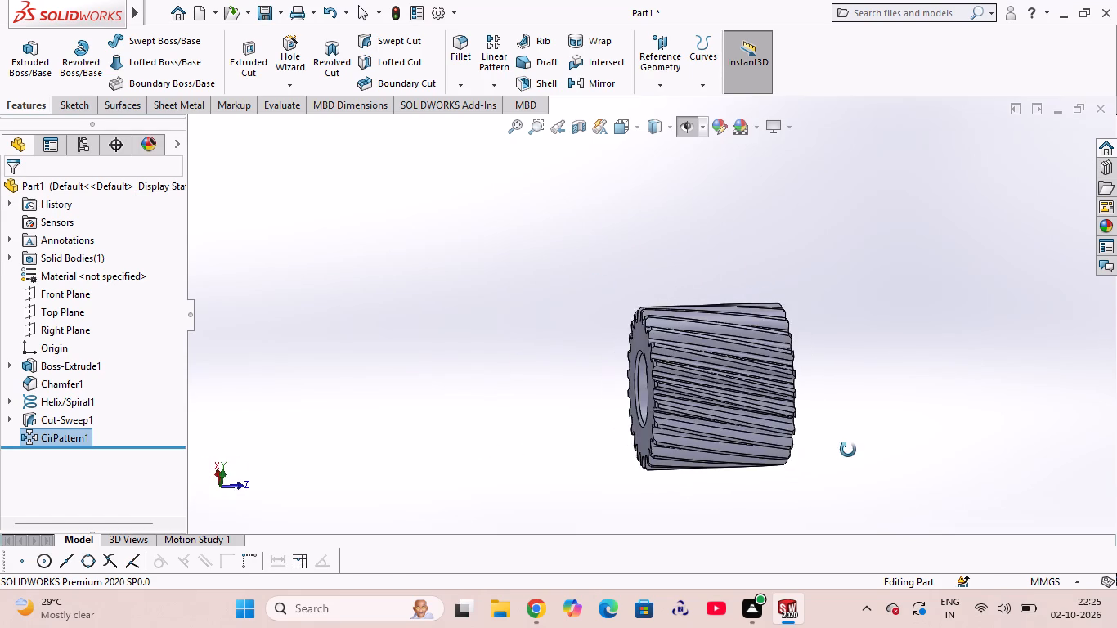
{"action": "middle_click_drag", "start_coordinate": [848, 450], "coordinate": [733, 467]}
{"action": "middle_click_drag", "start_coordinate": [630, 386], "coordinate": [630, 343]}
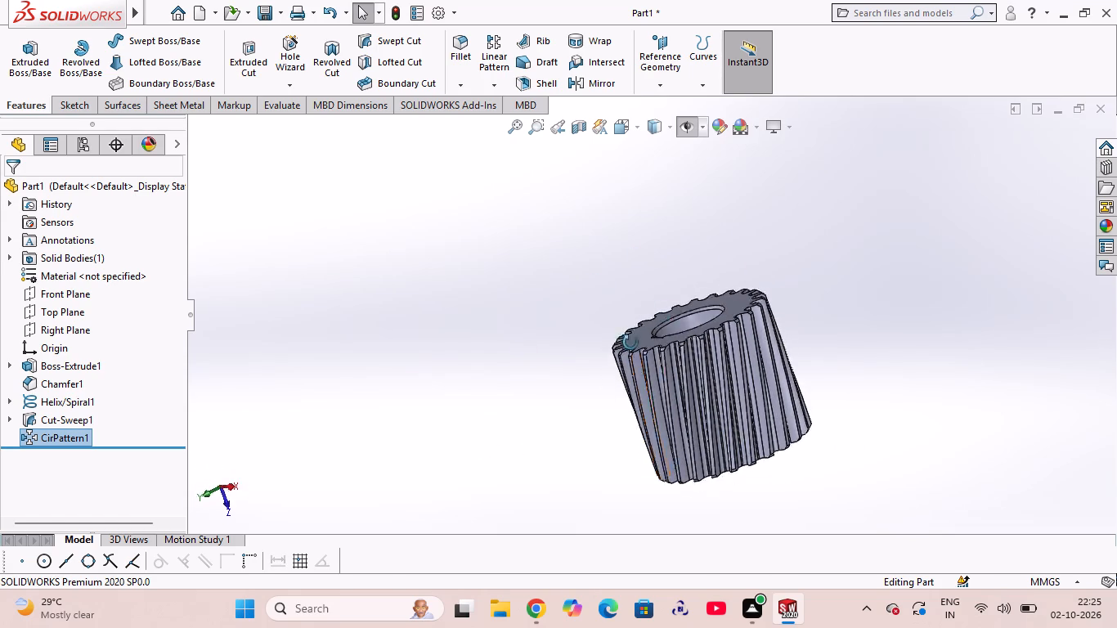
{"action": "middle_click_drag", "start_coordinate": [630, 343], "coordinate": [828, 390]}
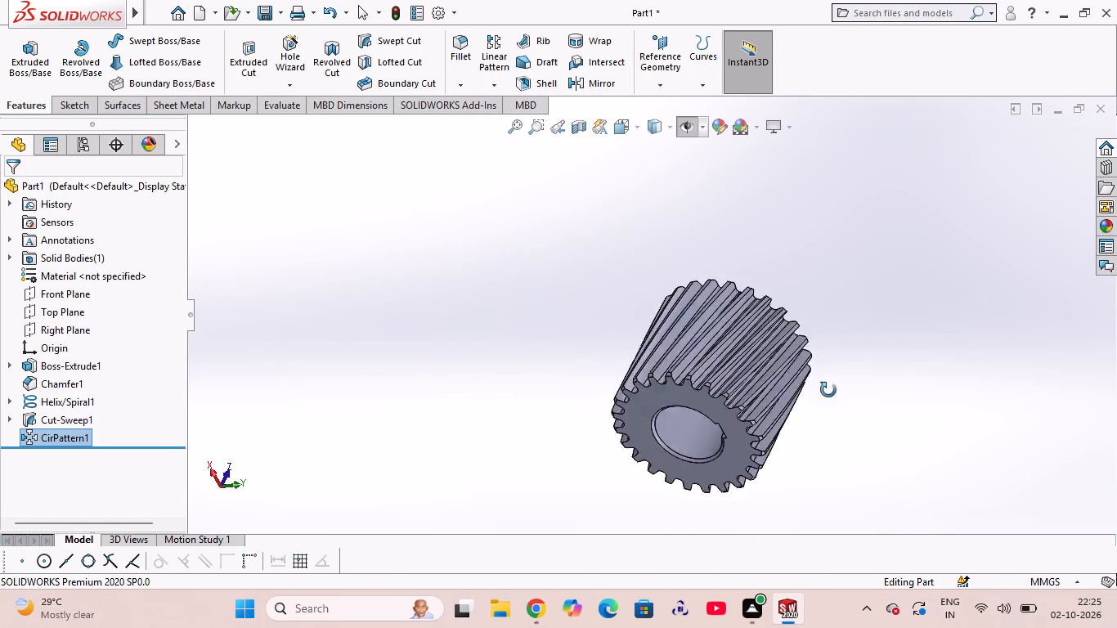
{"action": "middle_click_drag", "start_coordinate": [828, 390], "coordinate": [785, 218]}
{"action": "middle_click_drag", "start_coordinate": [775, 222], "coordinate": [868, 388]}
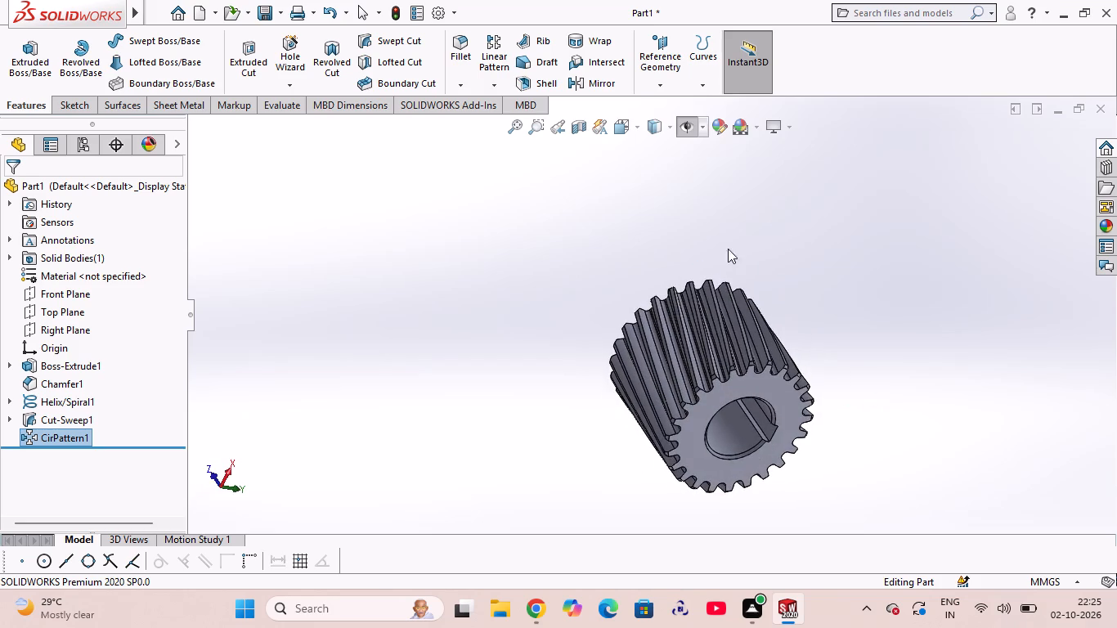
{"action": "middle_click", "coordinate": [702, 240]}
{"action": "scroll", "coordinate": [707, 244], "scroll_direction": "up", "scroll_amount": 1}
{"action": "middle_click_drag", "start_coordinate": [740, 471], "coordinate": [621, 220]}
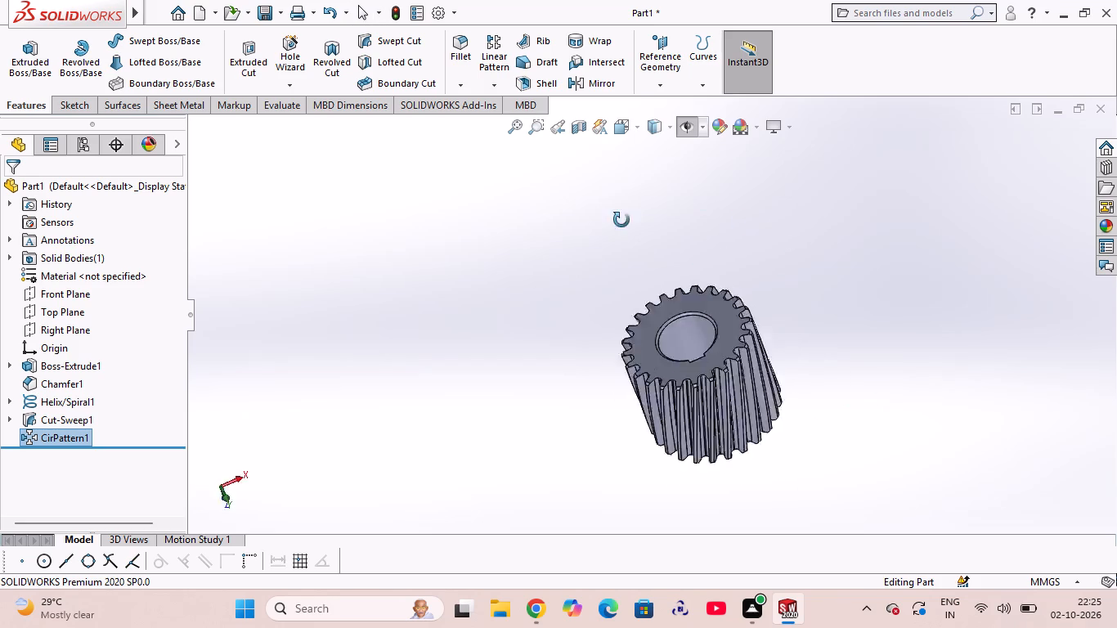
{"action": "middle_click_drag", "start_coordinate": [621, 220], "coordinate": [623, 311]}
{"action": "middle_click_drag", "start_coordinate": [623, 286], "coordinate": [488, 295]}
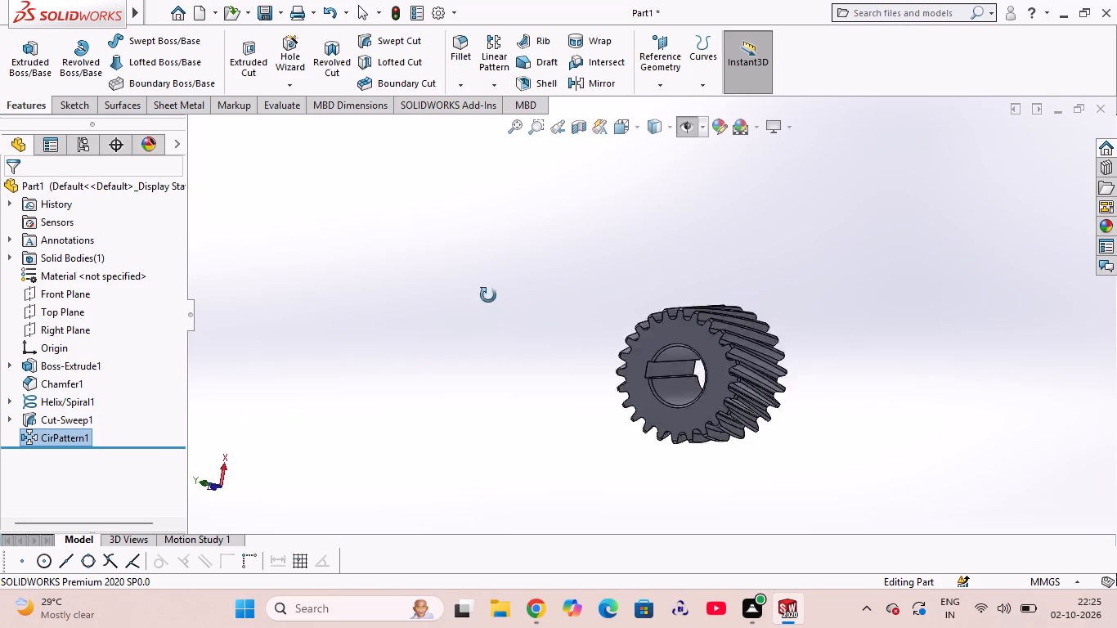
{"action": "middle_click_drag", "start_coordinate": [488, 295], "coordinate": [759, 384]}
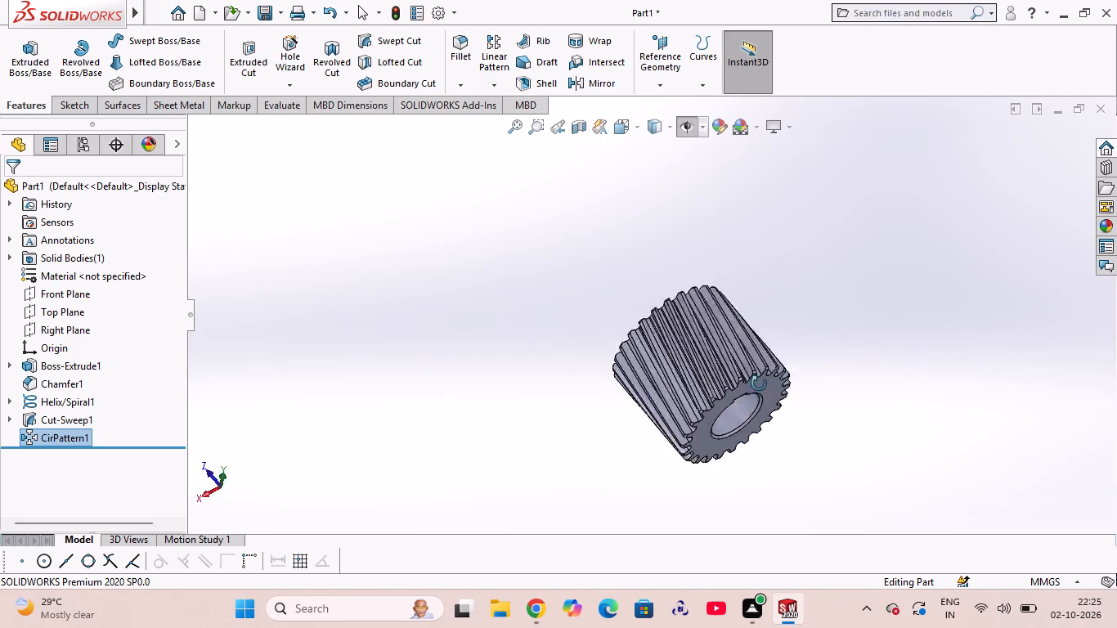
{"action": "middle_click_drag", "start_coordinate": [759, 384], "coordinate": [768, 430]}
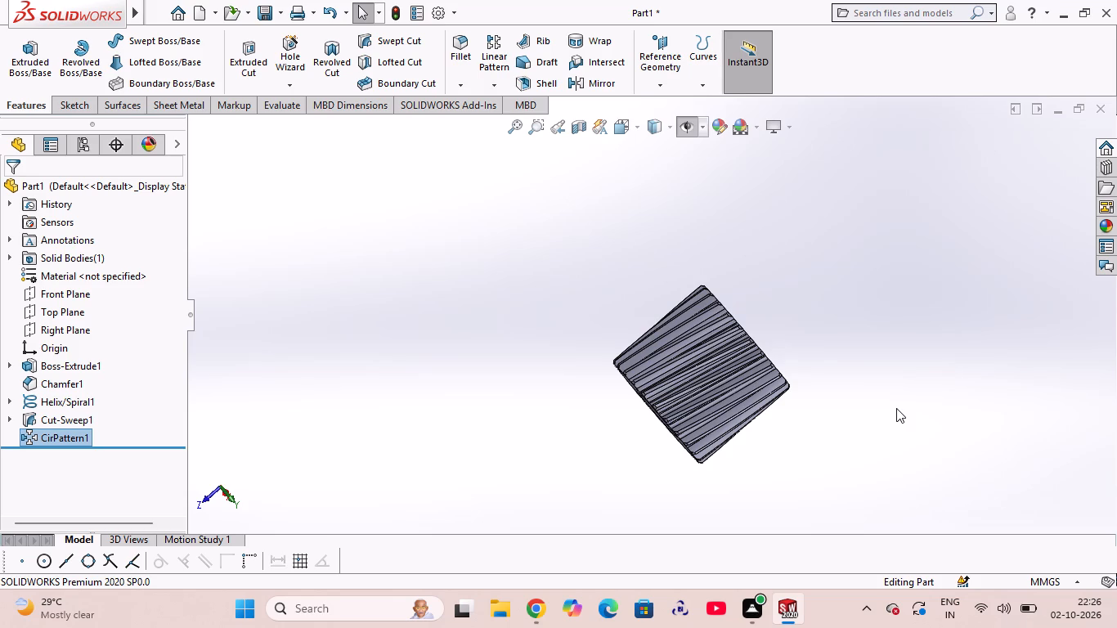
Save the part as "helical gear" in the canter cad folder, in SOLIDWORKS Part format.
{"action": "left_click", "coordinate": [283, 11]}
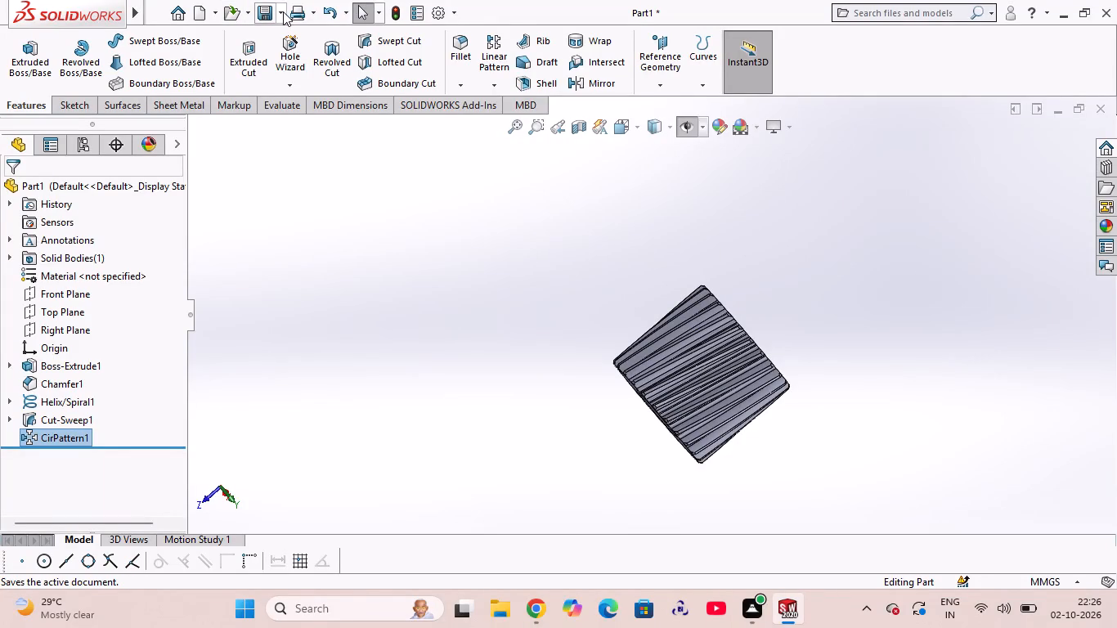
{"action": "left_click", "coordinate": [294, 52]}
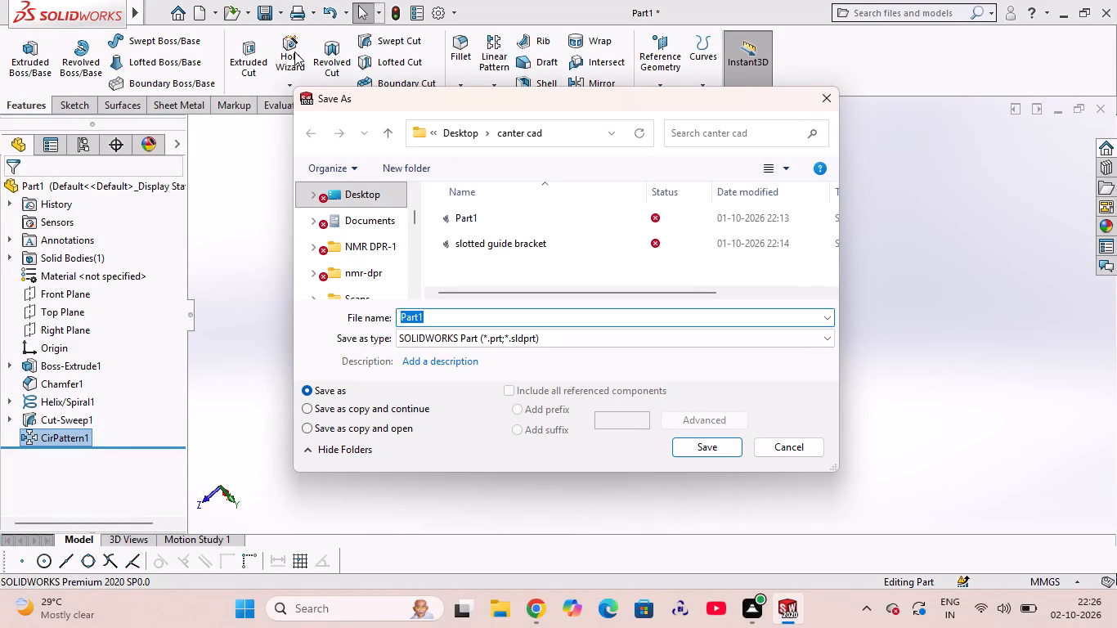
{"action": "key", "text": "h"}
{"action": "type", "text": "elical geat"}
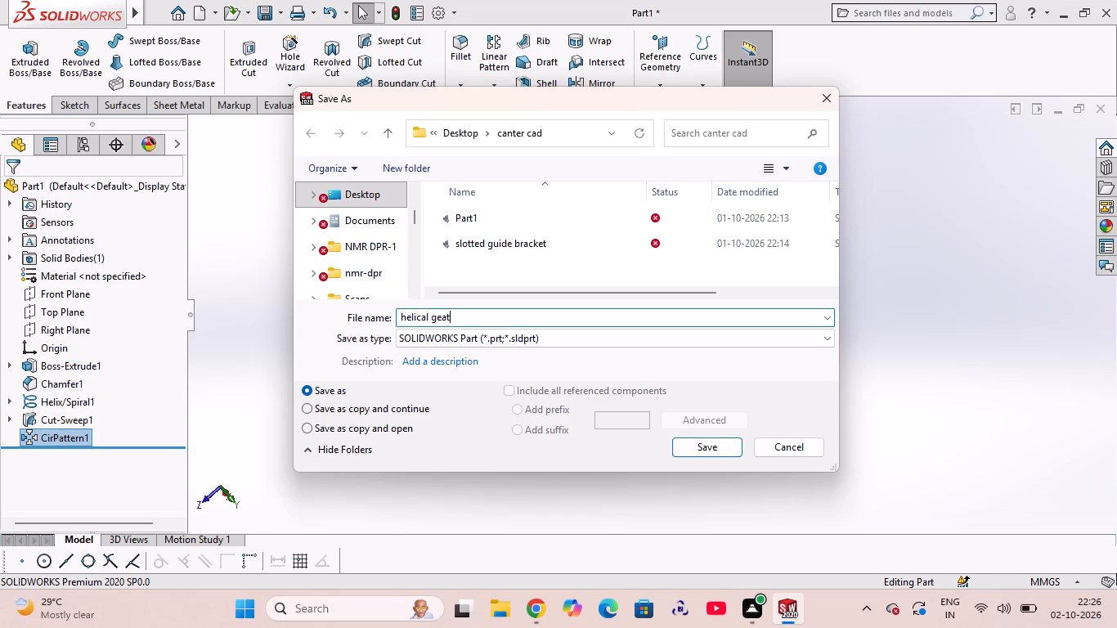
{"action": "key", "text": "BackSpace"}
{"action": "key", "text": "r"}
{"action": "left_click", "coordinate": [713, 449]}
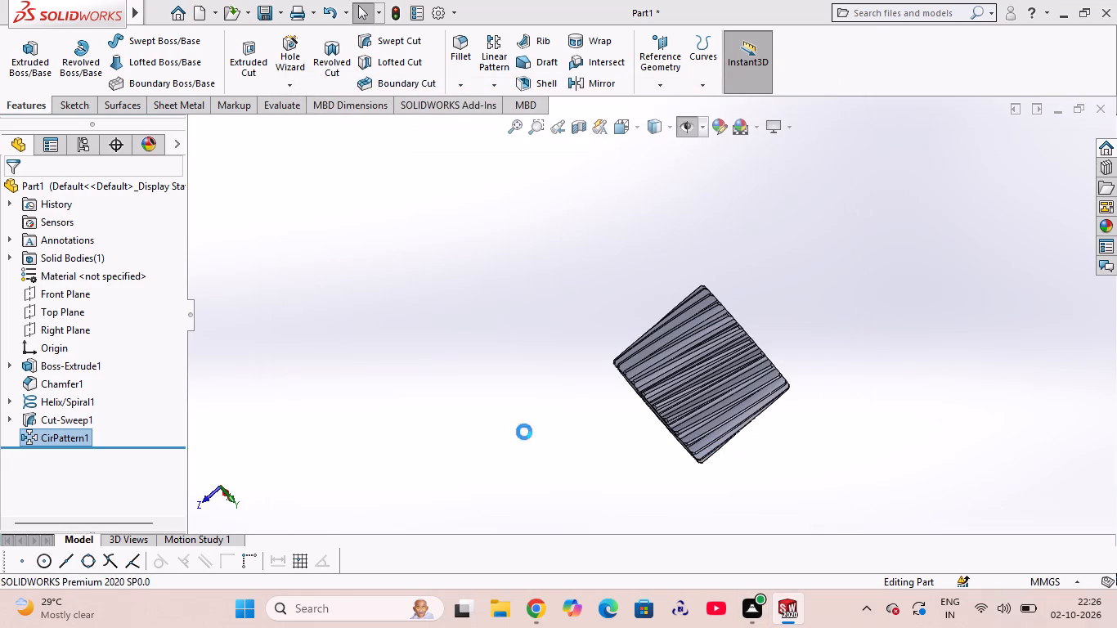
Save the part again under the same name "helical gear", replacing the existing file, and dismiss the cloud storage notification.
{"action": "left_click", "coordinate": [280, 11]}
{"action": "left_click", "coordinate": [327, 55]}
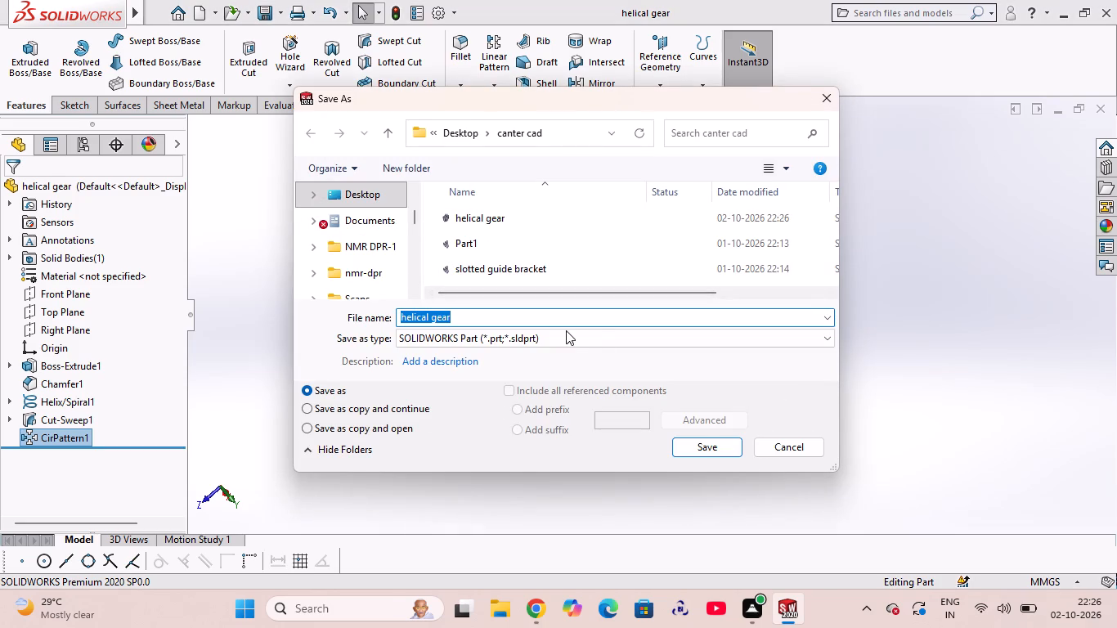
{"action": "left_click", "coordinate": [702, 449]}
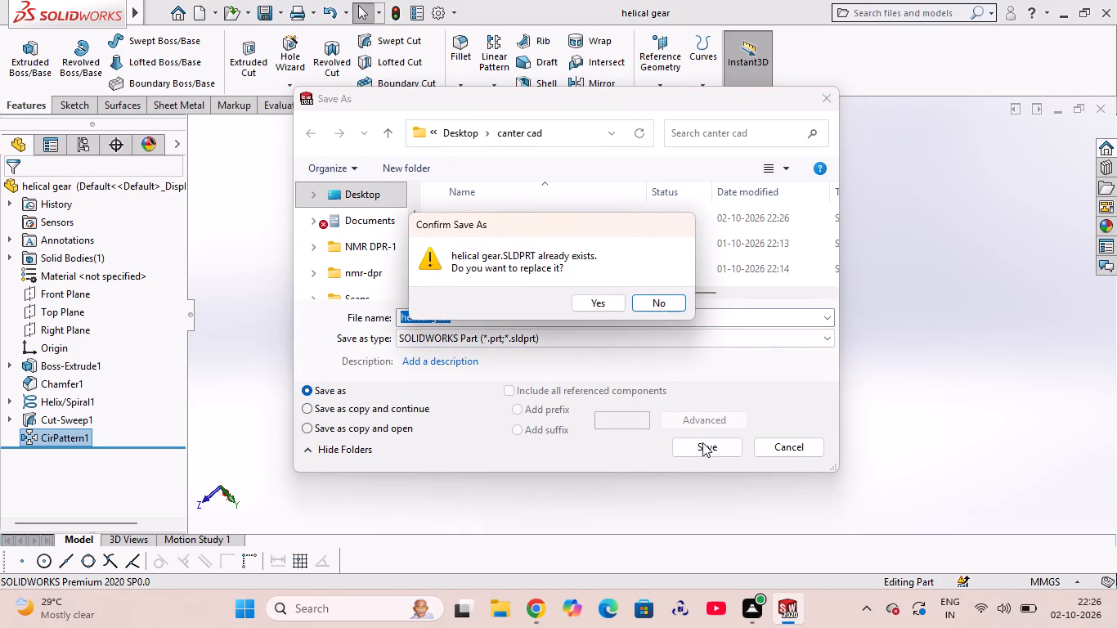
{"action": "left_click", "coordinate": [593, 299]}
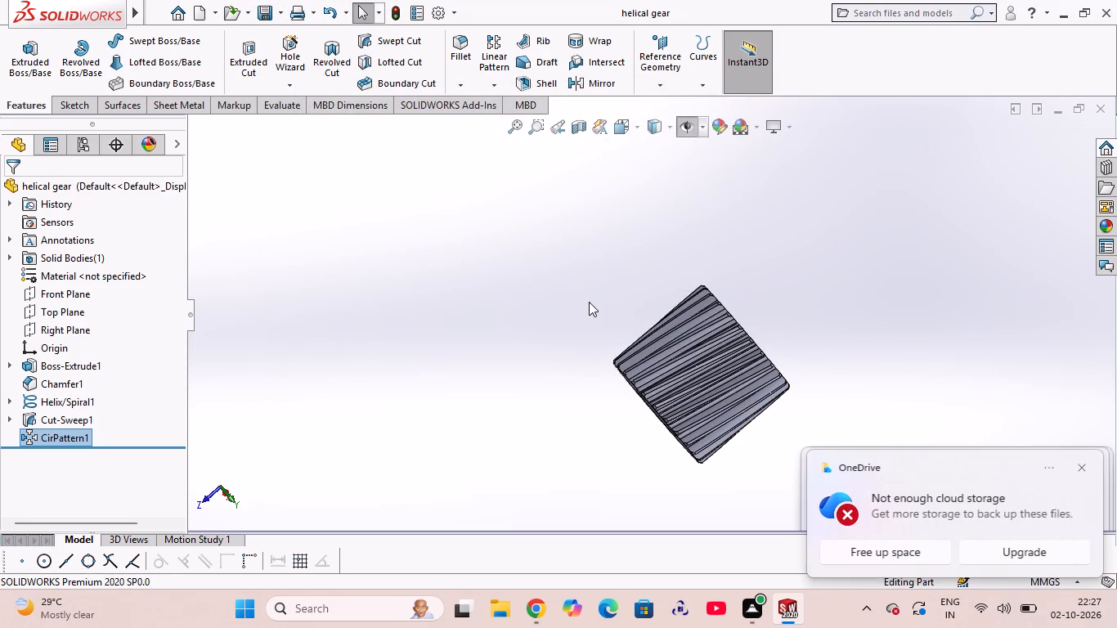
{"action": "left_click", "coordinate": [1081, 467]}
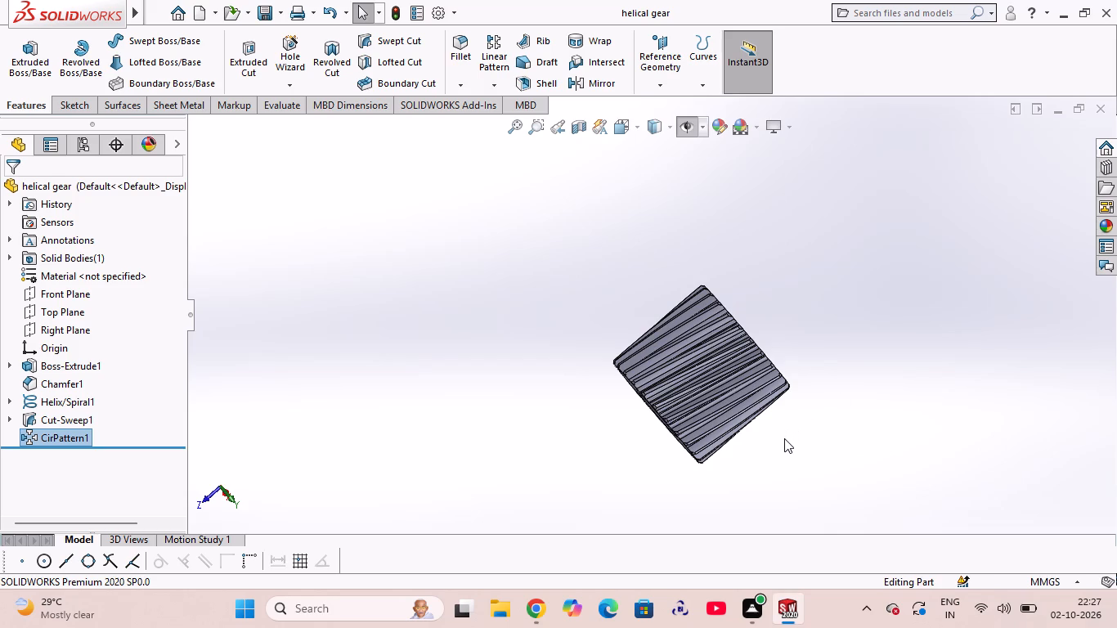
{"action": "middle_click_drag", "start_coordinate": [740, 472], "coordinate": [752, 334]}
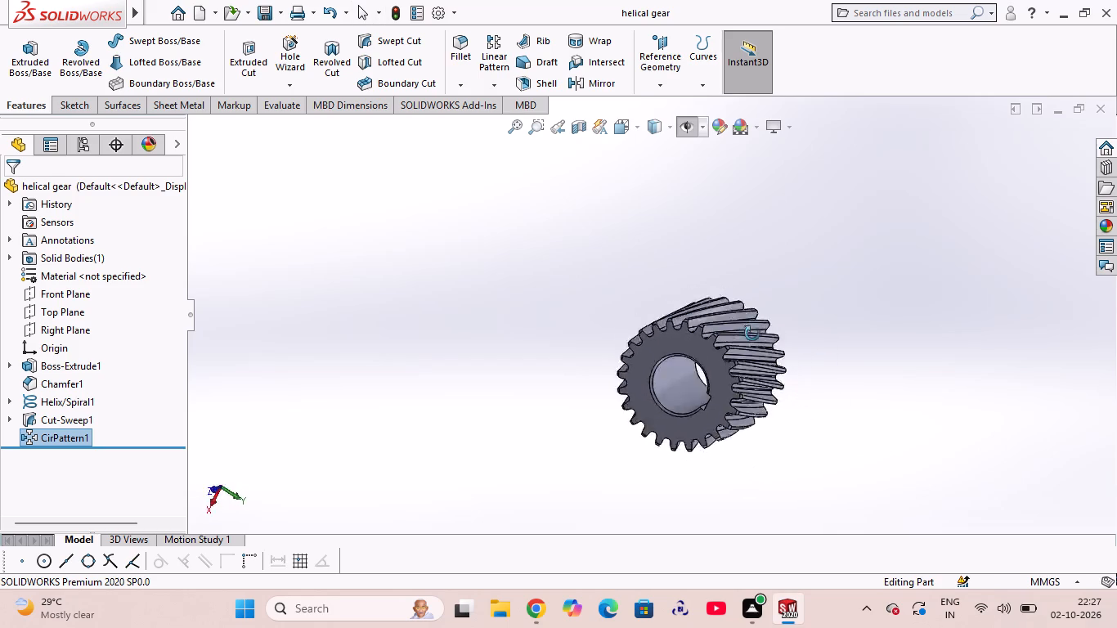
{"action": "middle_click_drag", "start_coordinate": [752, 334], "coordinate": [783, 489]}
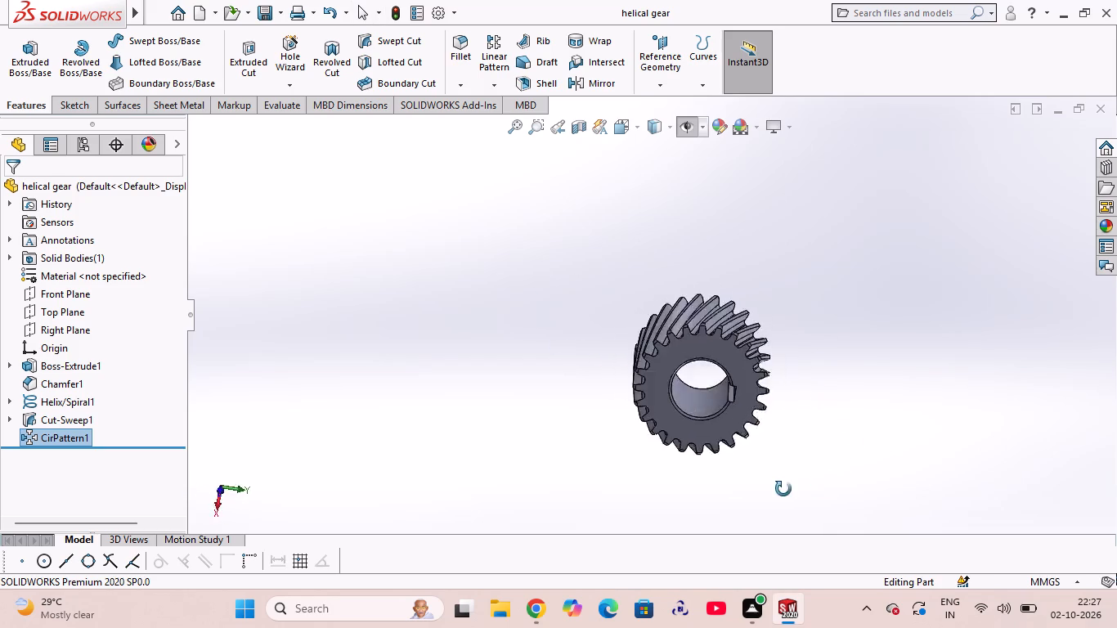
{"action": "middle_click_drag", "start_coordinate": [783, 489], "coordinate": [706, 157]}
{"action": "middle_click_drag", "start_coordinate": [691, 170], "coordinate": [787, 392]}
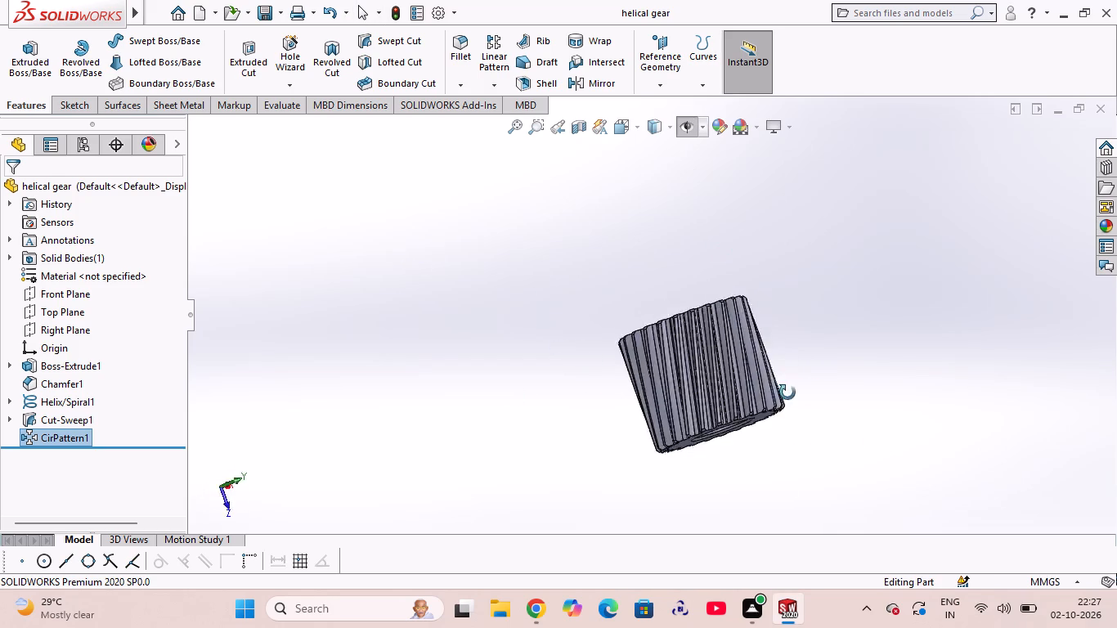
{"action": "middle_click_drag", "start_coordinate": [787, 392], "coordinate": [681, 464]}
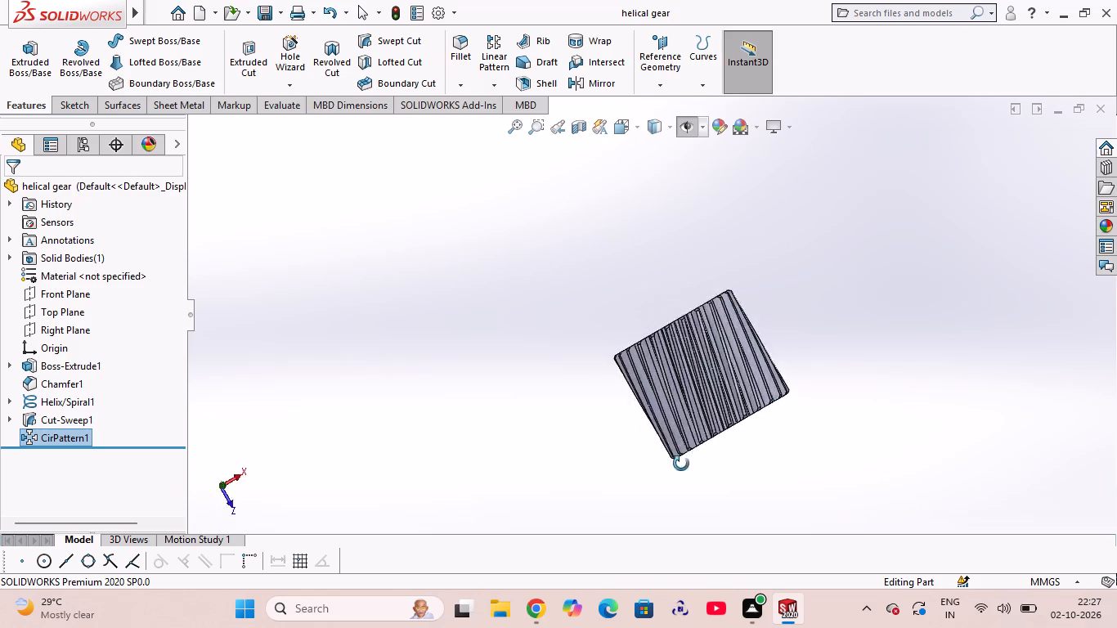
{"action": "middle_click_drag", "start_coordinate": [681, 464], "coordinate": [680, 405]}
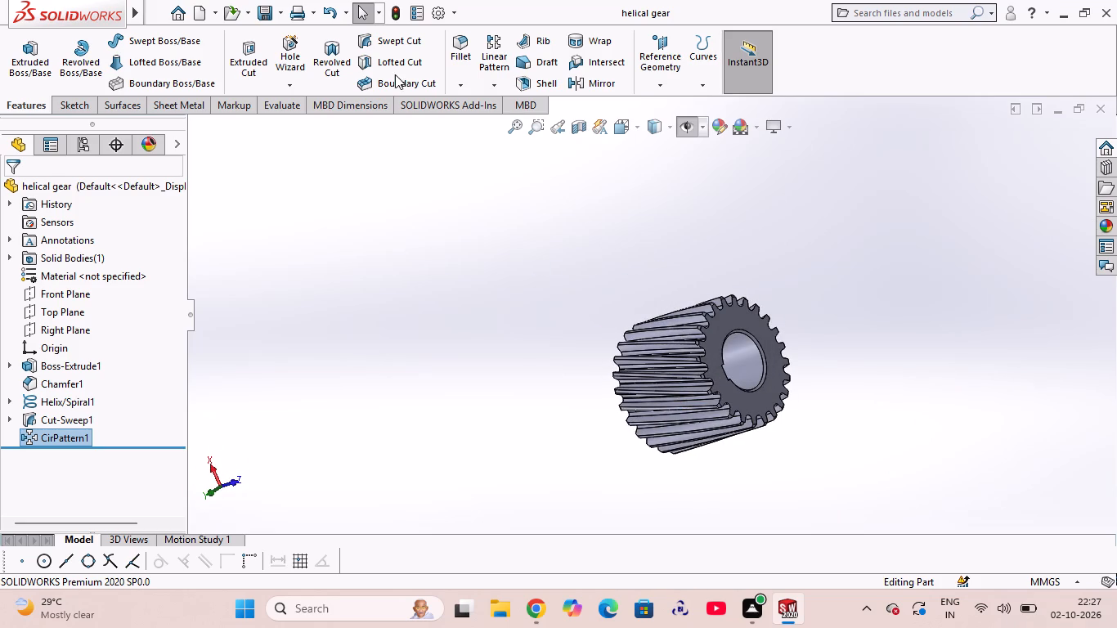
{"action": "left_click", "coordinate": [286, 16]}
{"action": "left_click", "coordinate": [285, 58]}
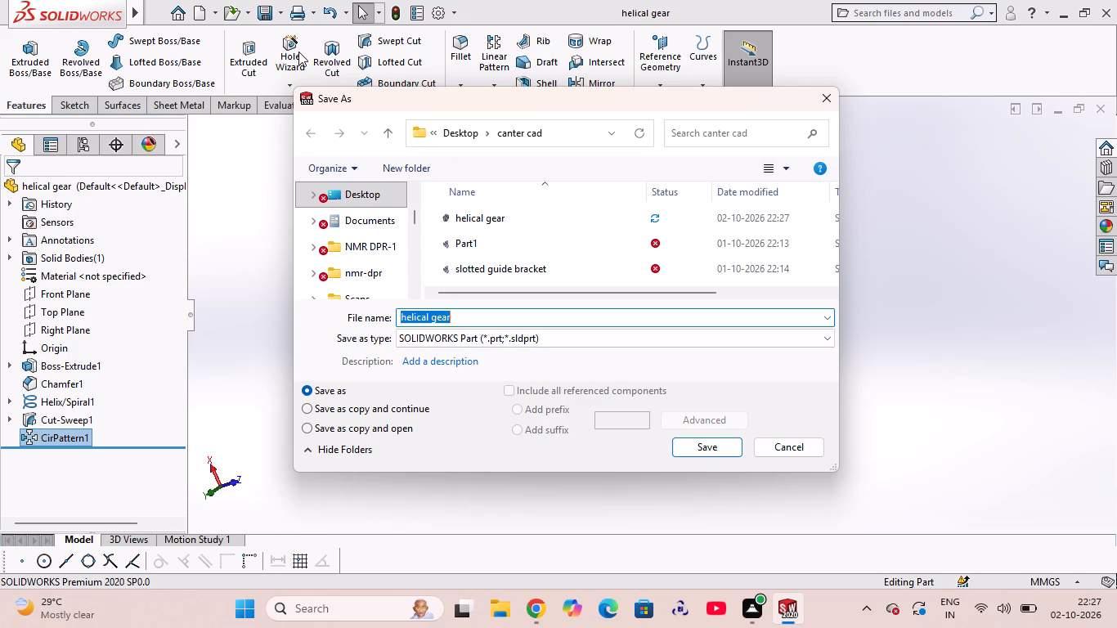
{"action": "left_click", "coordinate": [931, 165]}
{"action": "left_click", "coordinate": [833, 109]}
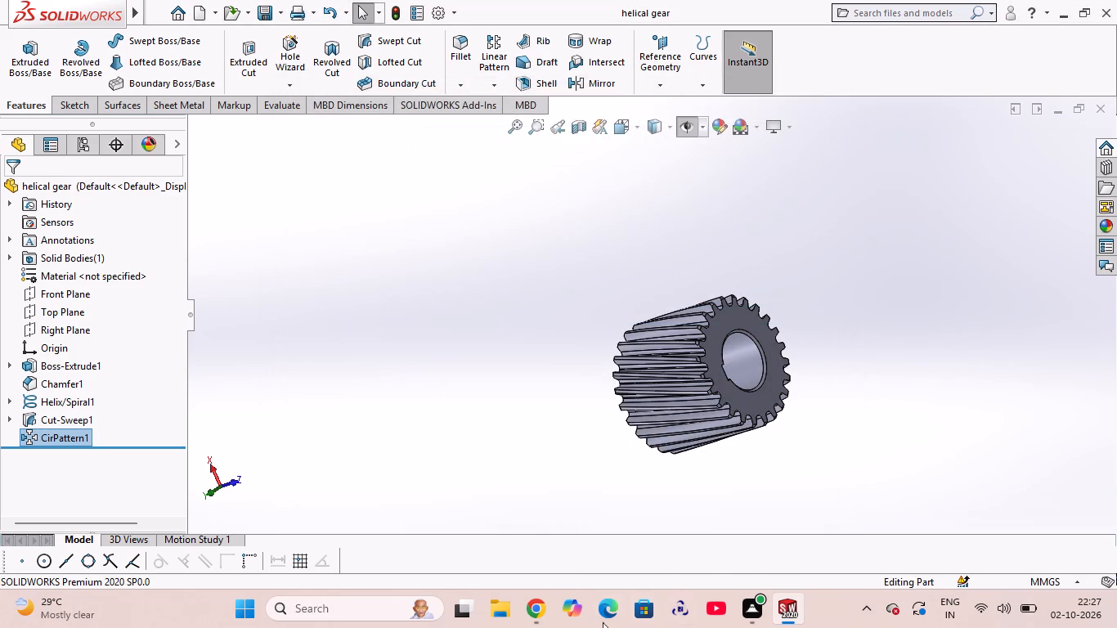
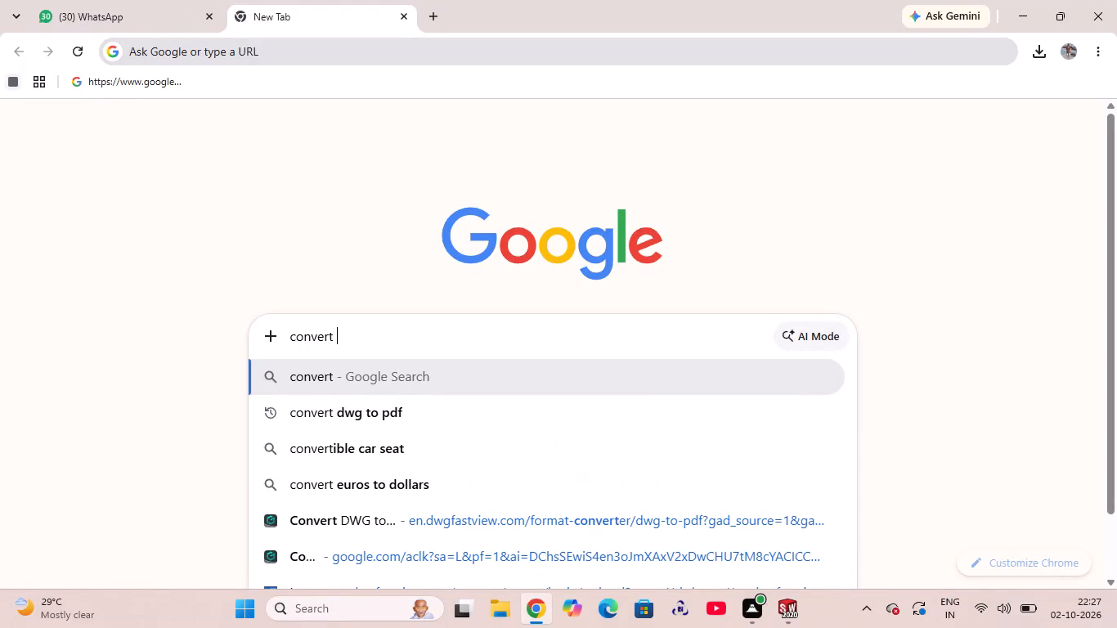
Search Google for "convert solidwork part format to pdf".
{"action": "type", "text": "sol"}
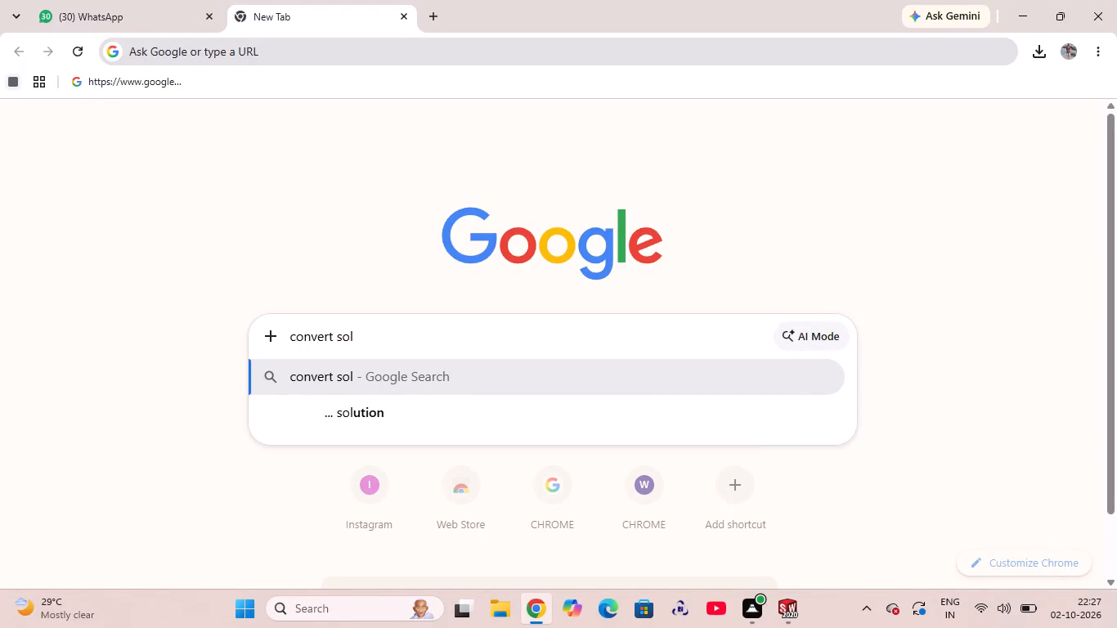
{"action": "type", "text": "idwork"}
{"action": "key", "text": "space"}
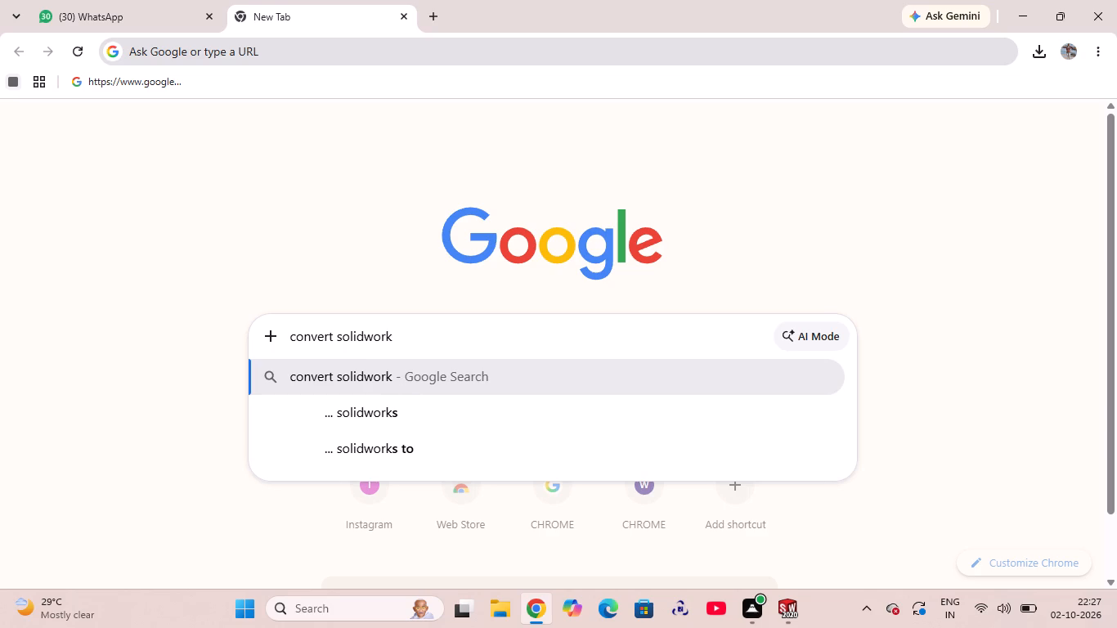
{"action": "type", "text": "part"}
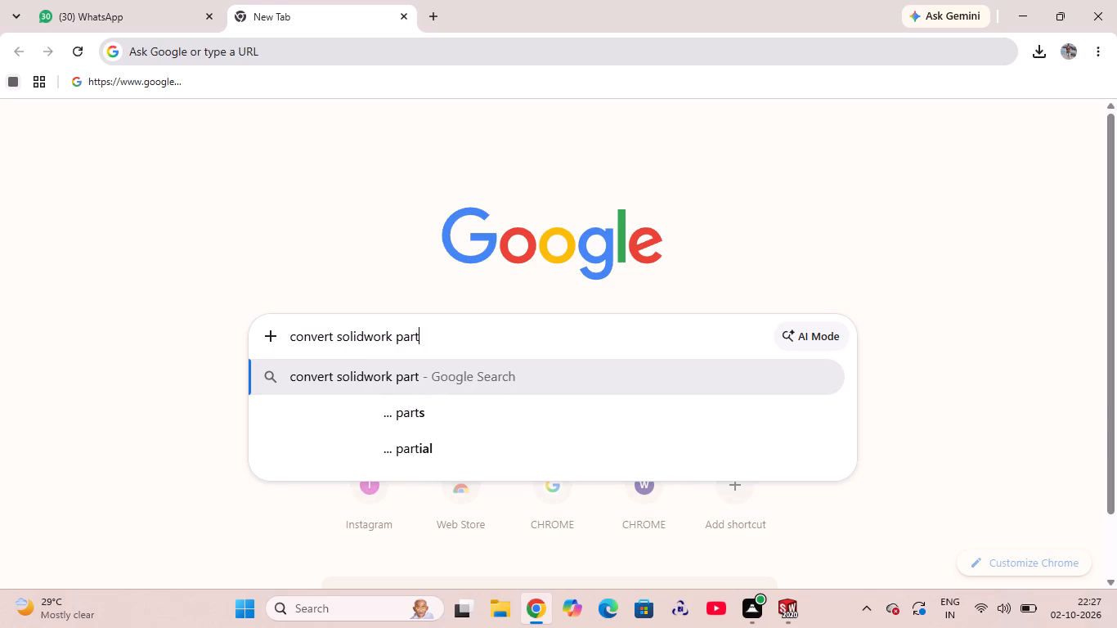
{"action": "key", "text": "space"}
{"action": "type", "text": "format"}
{"action": "key", "text": "space"}
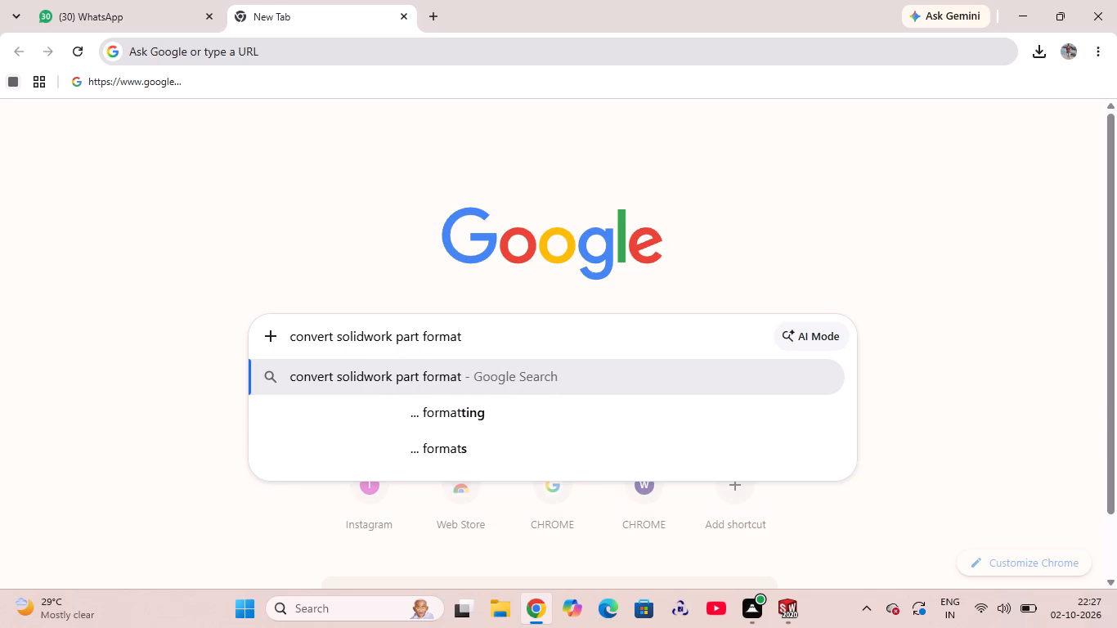
{"action": "type", "text": "to pdf"}
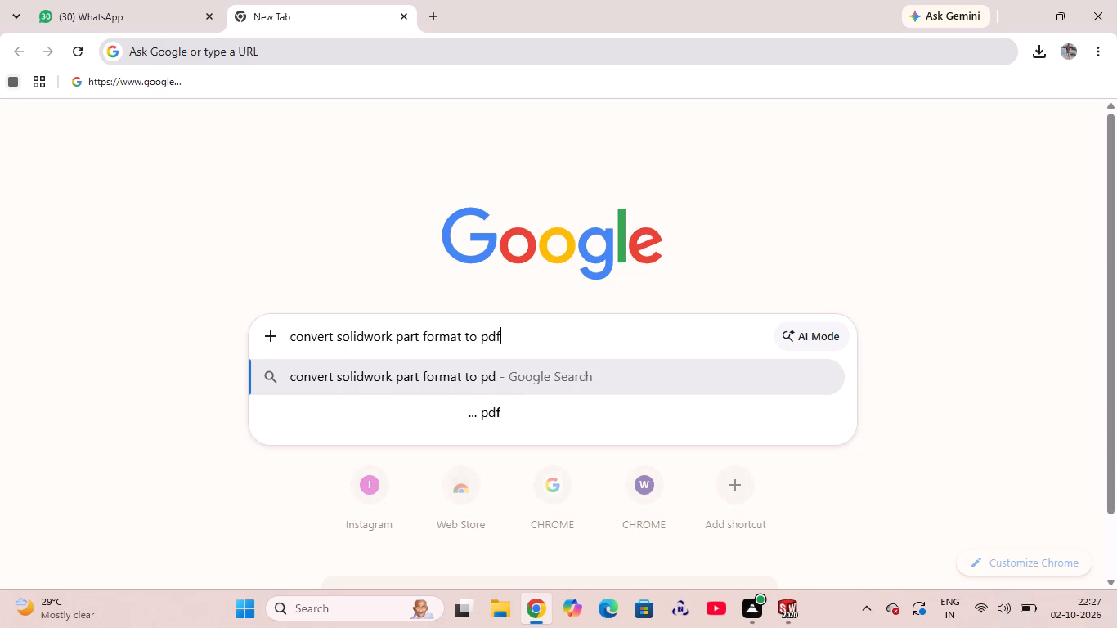
{"action": "key", "text": "Return"}
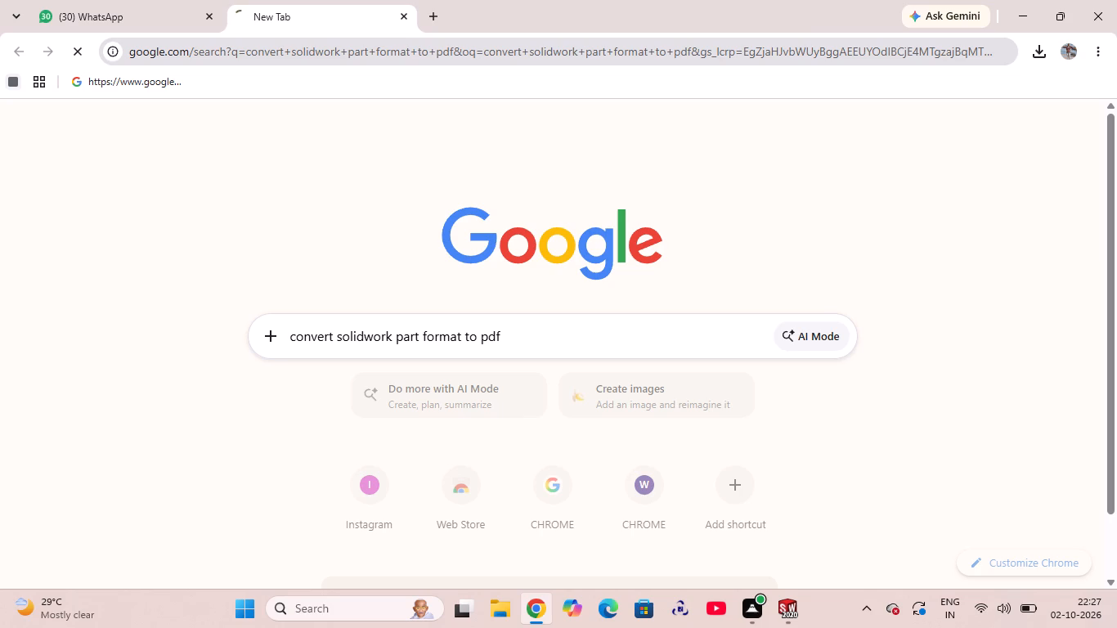
Switch back to SOLIDWORKS and examine the helical gear from all sides, including the tooth flanks up close, end faces and keyed bore.
{"action": "left_click", "coordinate": [784, 607]}
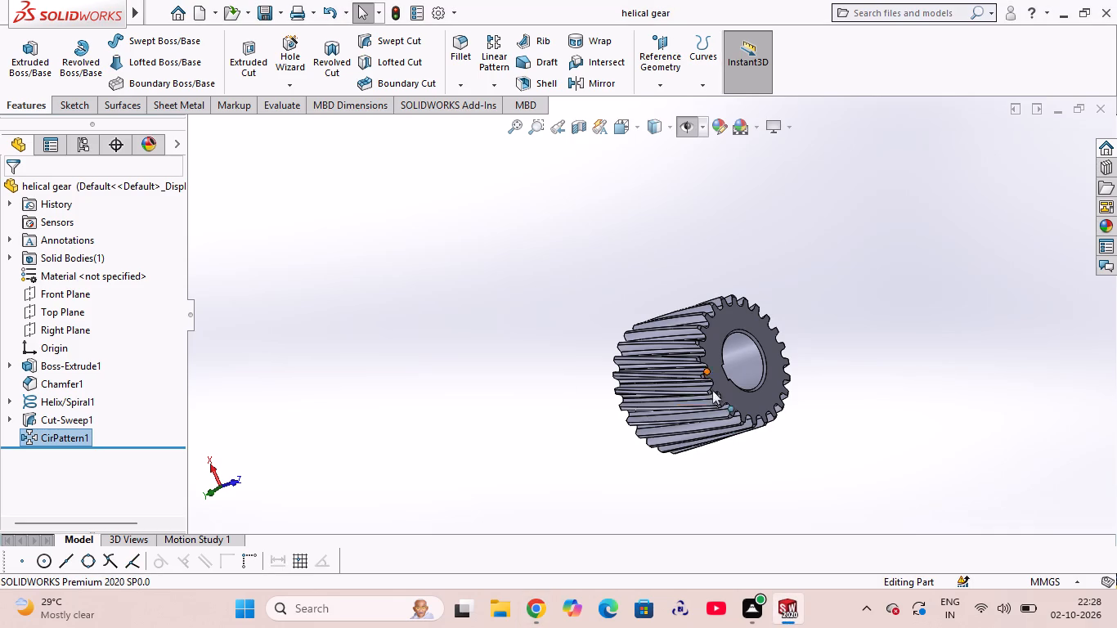
{"action": "middle_click_drag", "start_coordinate": [830, 364], "coordinate": [787, 371]}
{"action": "scroll", "coordinate": [830, 364], "scroll_direction": "up", "scroll_amount": 1}
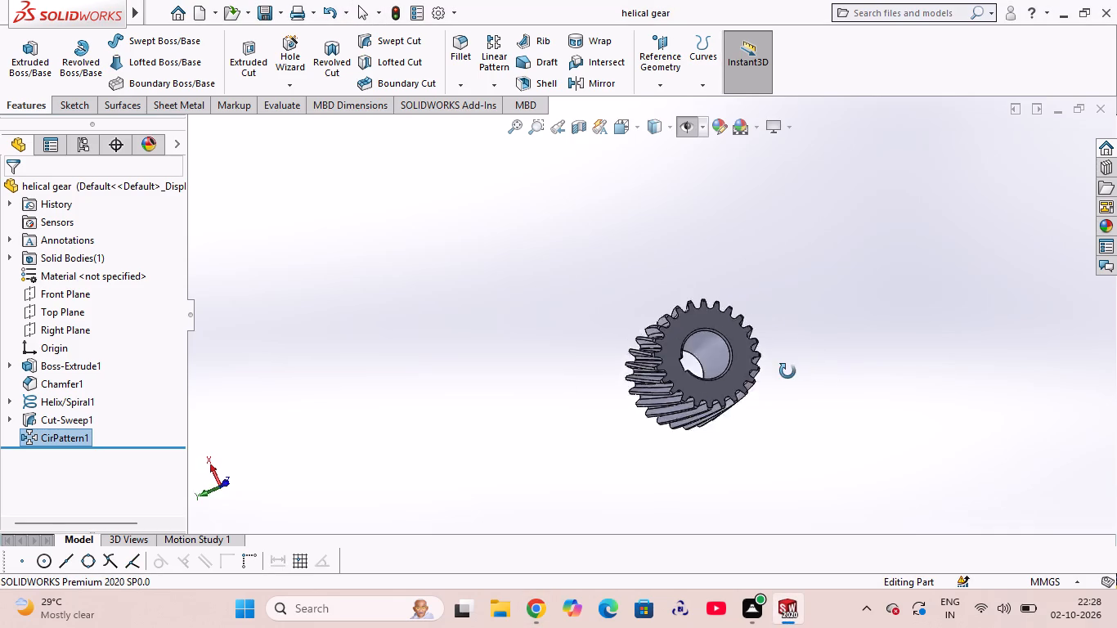
{"action": "middle_click_drag", "start_coordinate": [787, 371], "coordinate": [724, 397]}
{"action": "middle_click_drag", "start_coordinate": [717, 400], "coordinate": [582, 398]}
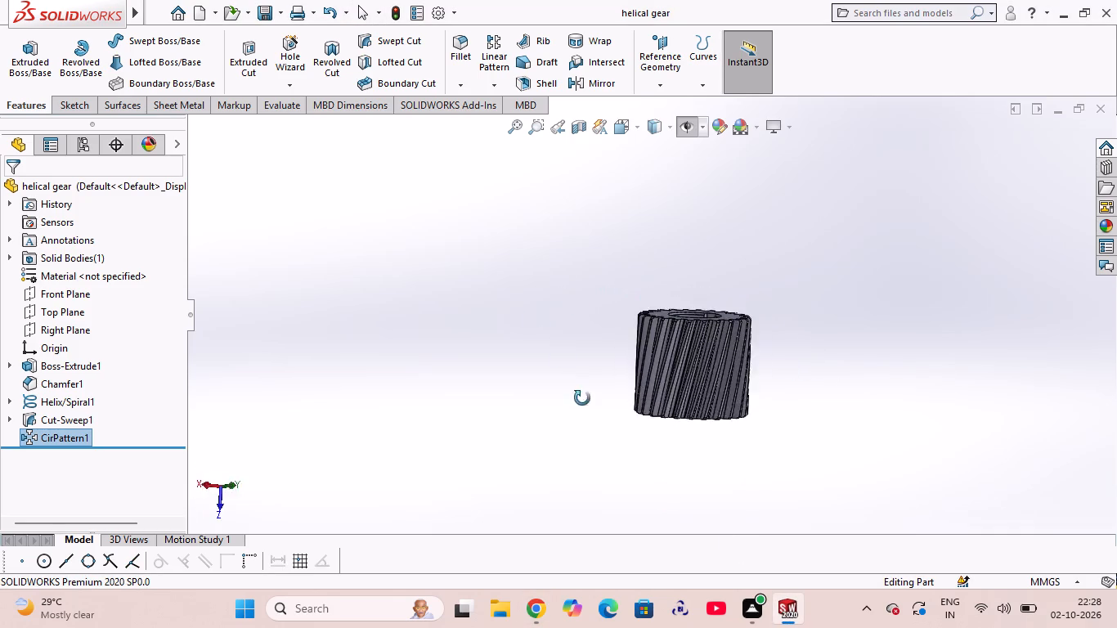
{"action": "middle_click_drag", "start_coordinate": [582, 398], "coordinate": [541, 356]}
{"action": "middle_click_drag", "start_coordinate": [710, 505], "coordinate": [738, 316]}
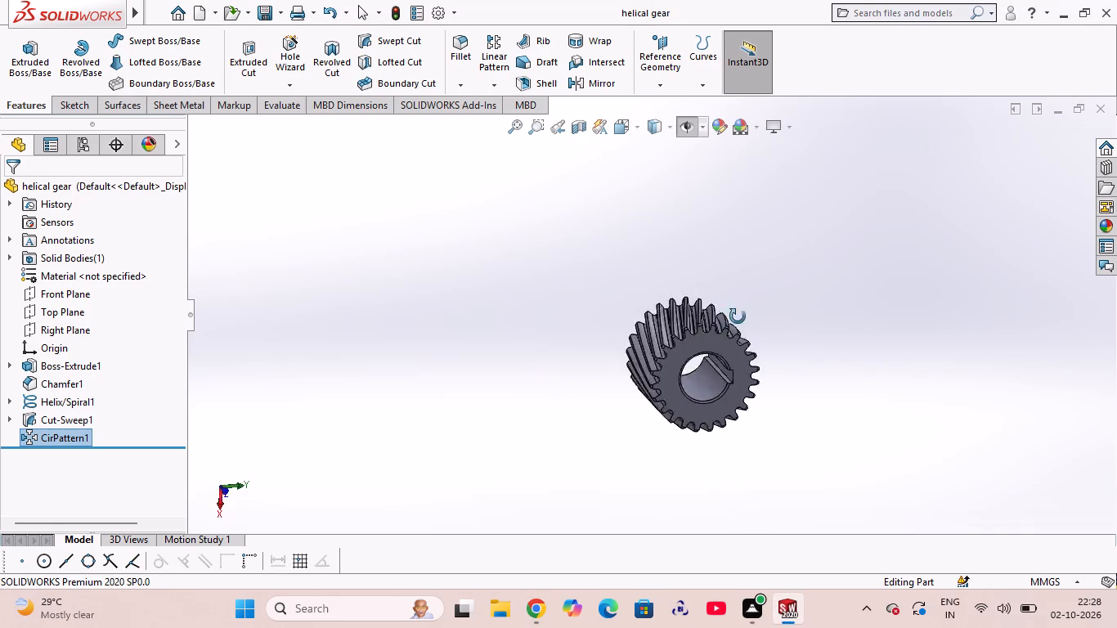
{"action": "middle_click_drag", "start_coordinate": [738, 316], "coordinate": [792, 286]}
{"action": "scroll", "coordinate": [688, 373], "scroll_direction": "down", "scroll_amount": 1}
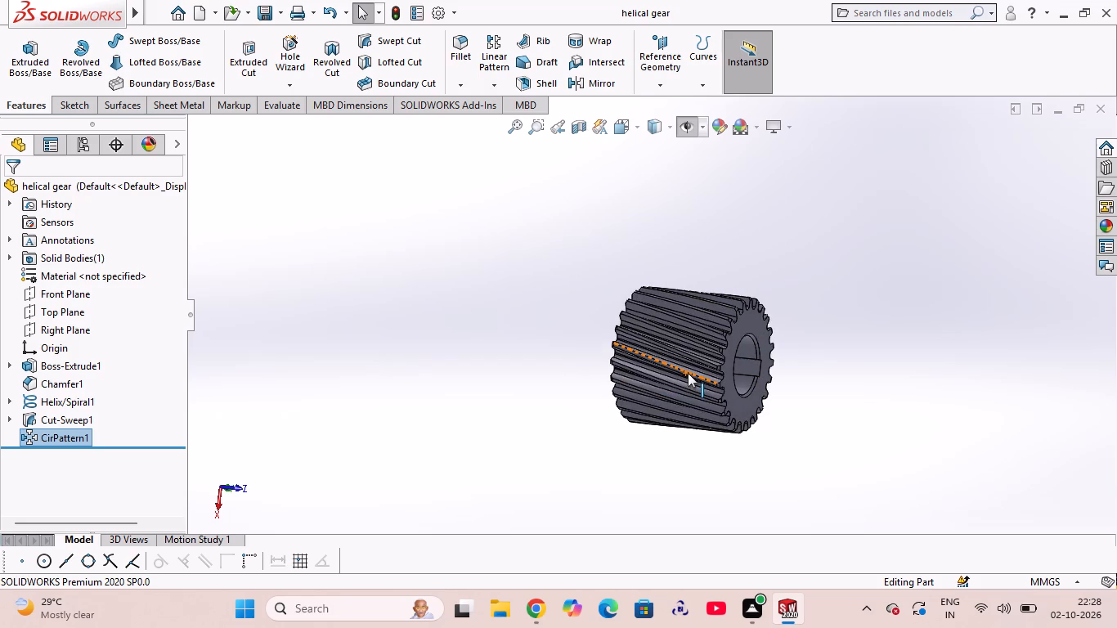
{"action": "scroll", "coordinate": [697, 328], "scroll_direction": "down", "scroll_amount": 12}
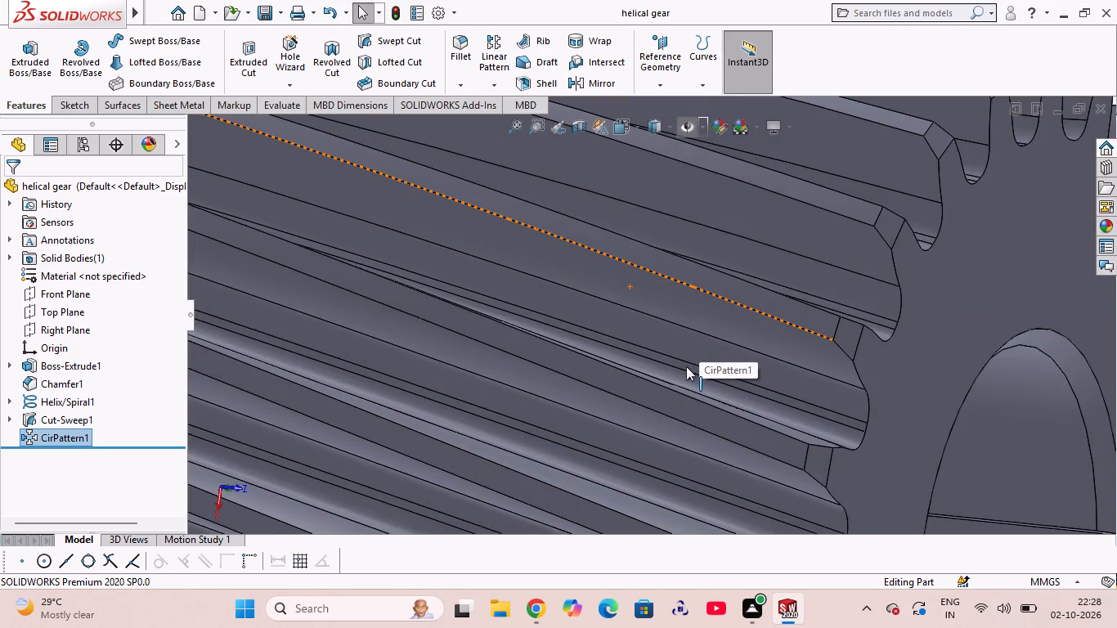
{"action": "scroll", "coordinate": [688, 370], "scroll_direction": "up", "scroll_amount": 10}
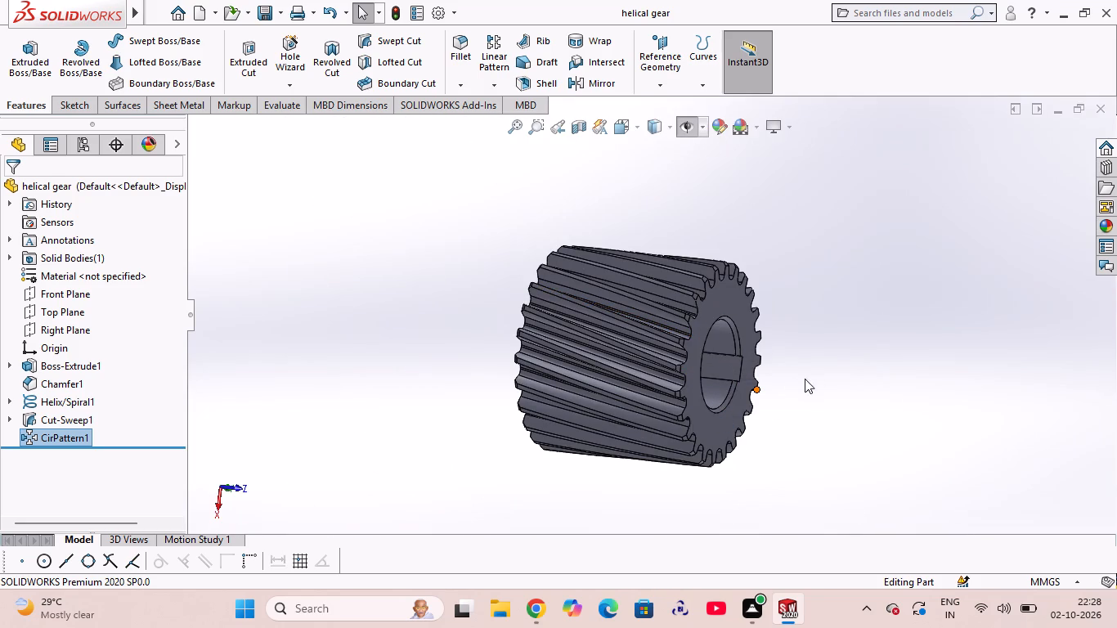
{"action": "middle_click_drag", "start_coordinate": [783, 403], "coordinate": [698, 356]}
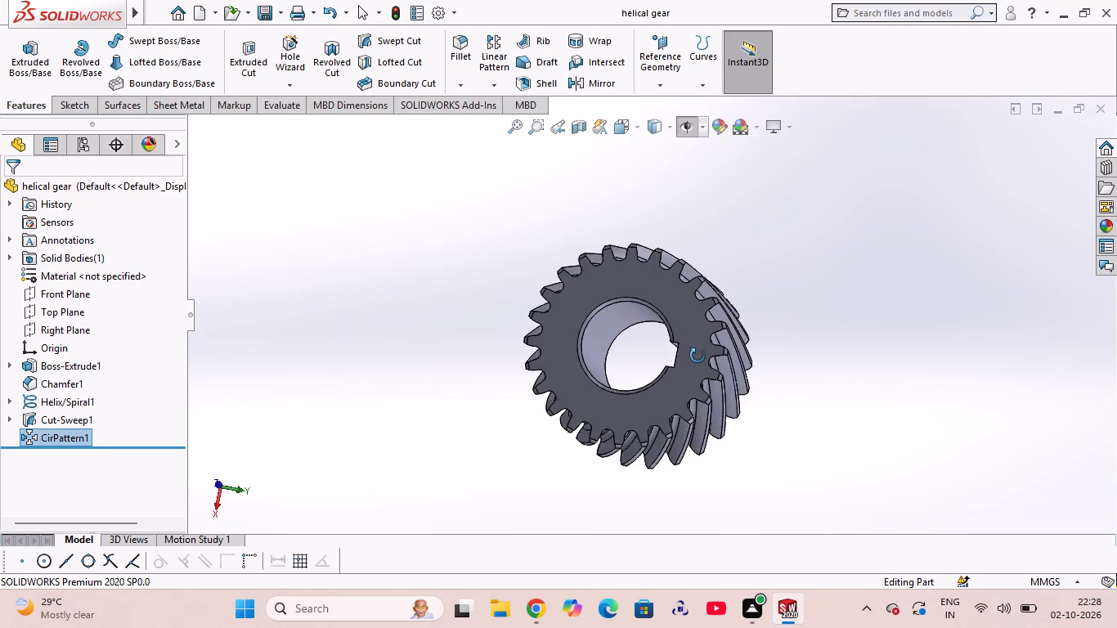
{"action": "middle_click_drag", "start_coordinate": [698, 356], "coordinate": [768, 391]}
{"action": "middle_click_drag", "start_coordinate": [778, 390], "coordinate": [756, 410]}
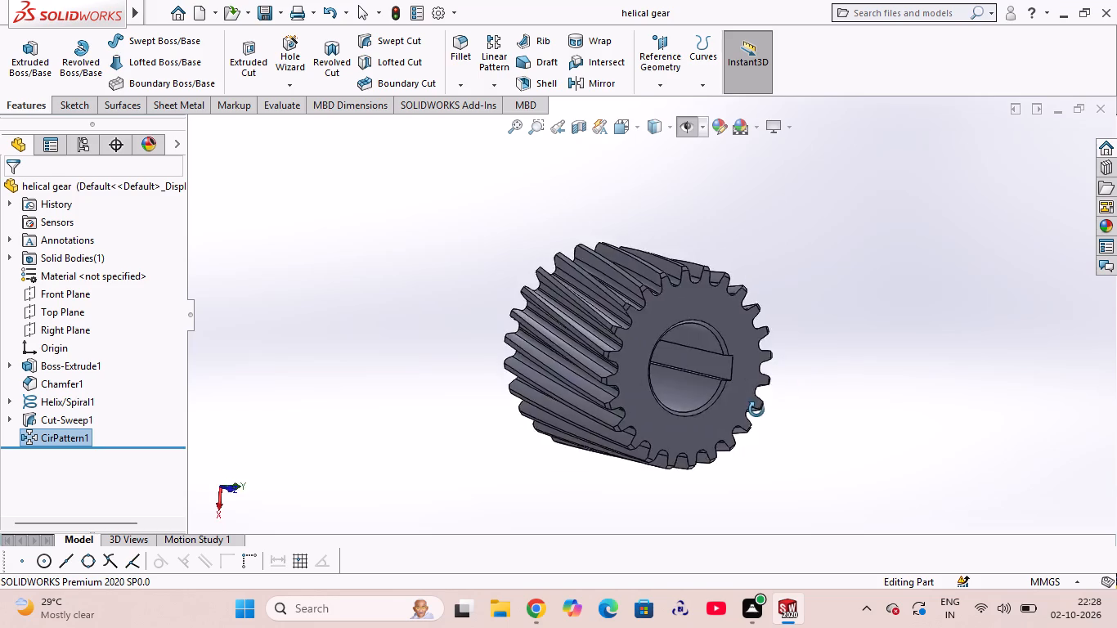
{"action": "middle_click_drag", "start_coordinate": [756, 410], "coordinate": [698, 401]}
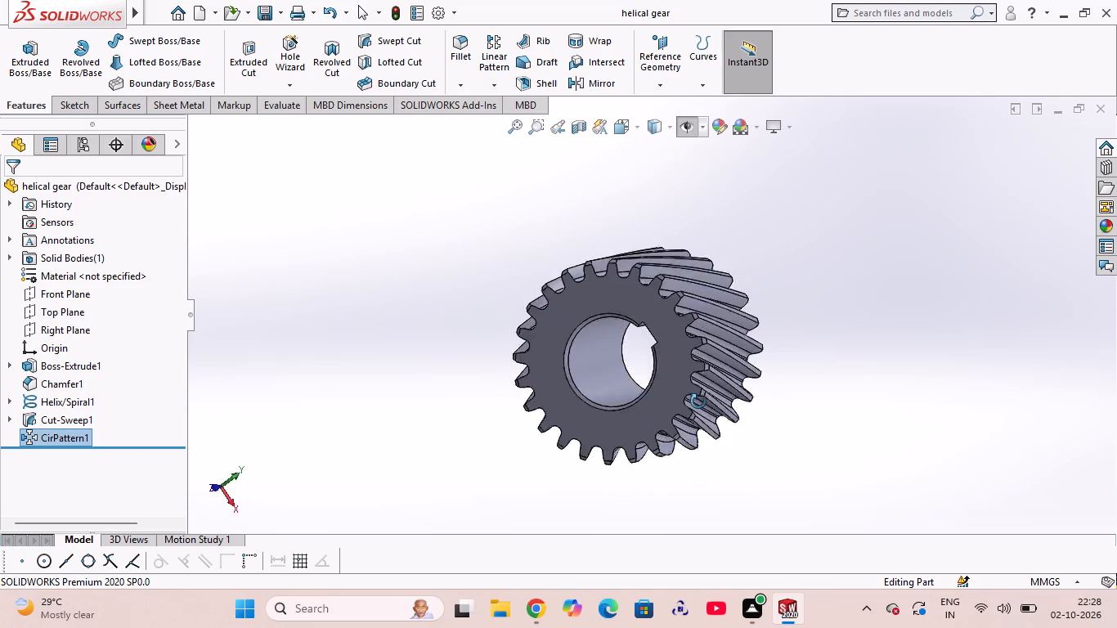
{"action": "middle_click_drag", "start_coordinate": [698, 401], "coordinate": [534, 442]}
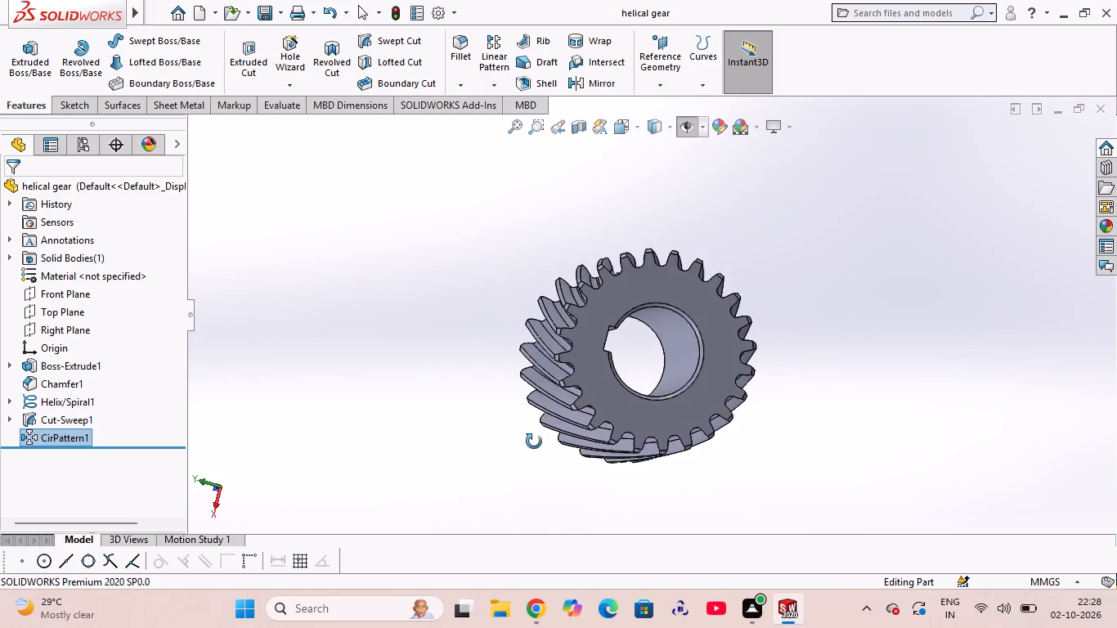
{"action": "middle_click_drag", "start_coordinate": [534, 442], "coordinate": [707, 294]}
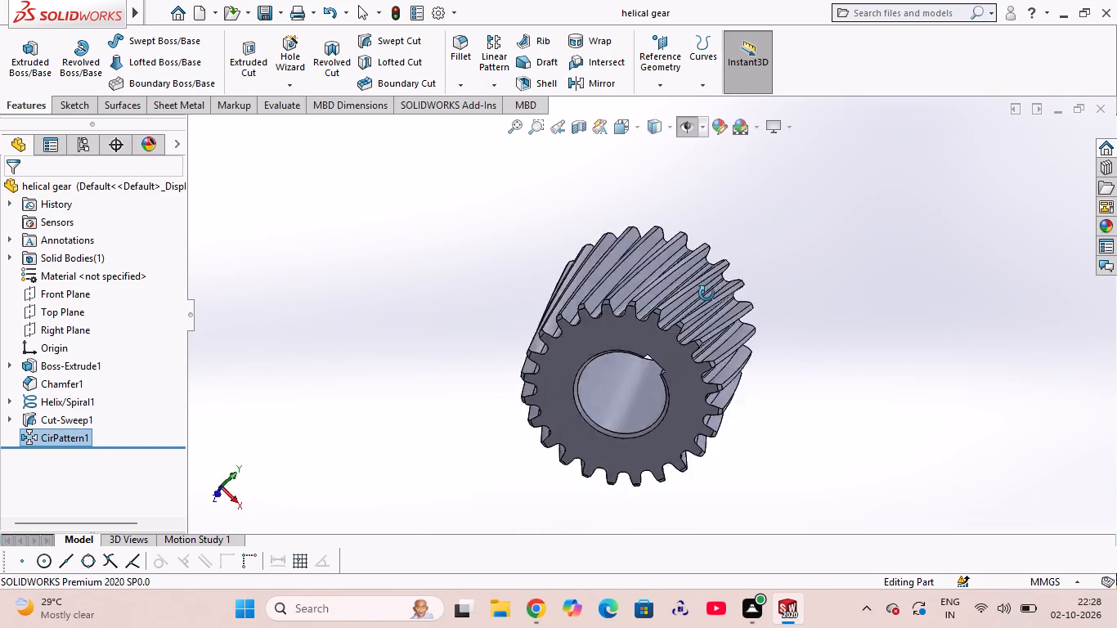
{"action": "middle_click_drag", "start_coordinate": [707, 294], "coordinate": [720, 213]}
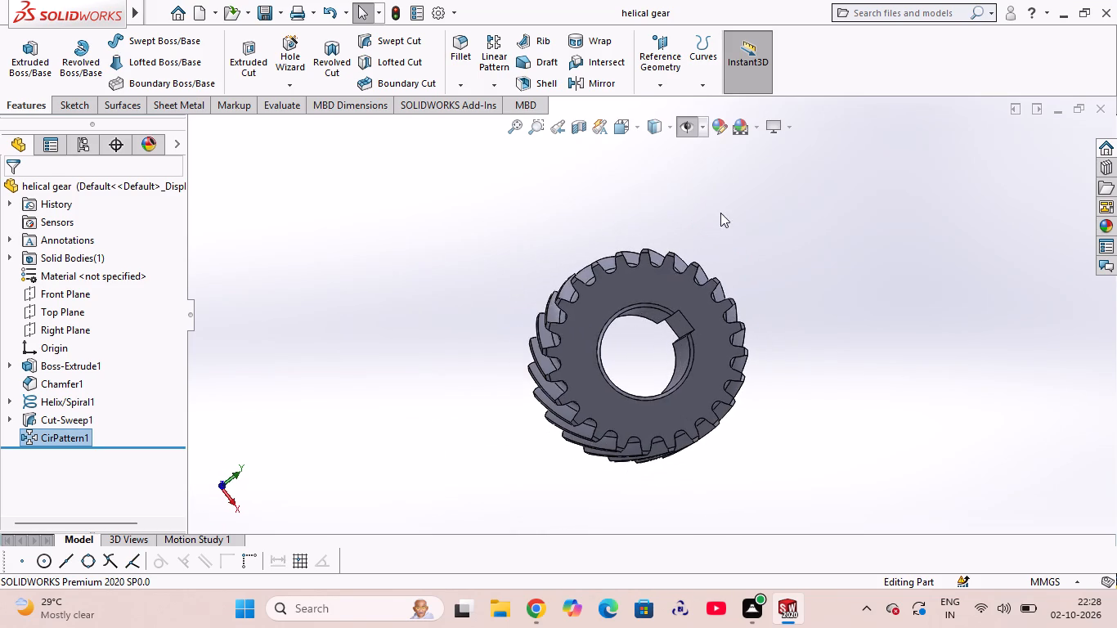
{"action": "middle_click_drag", "start_coordinate": [792, 440], "coordinate": [702, 455]}
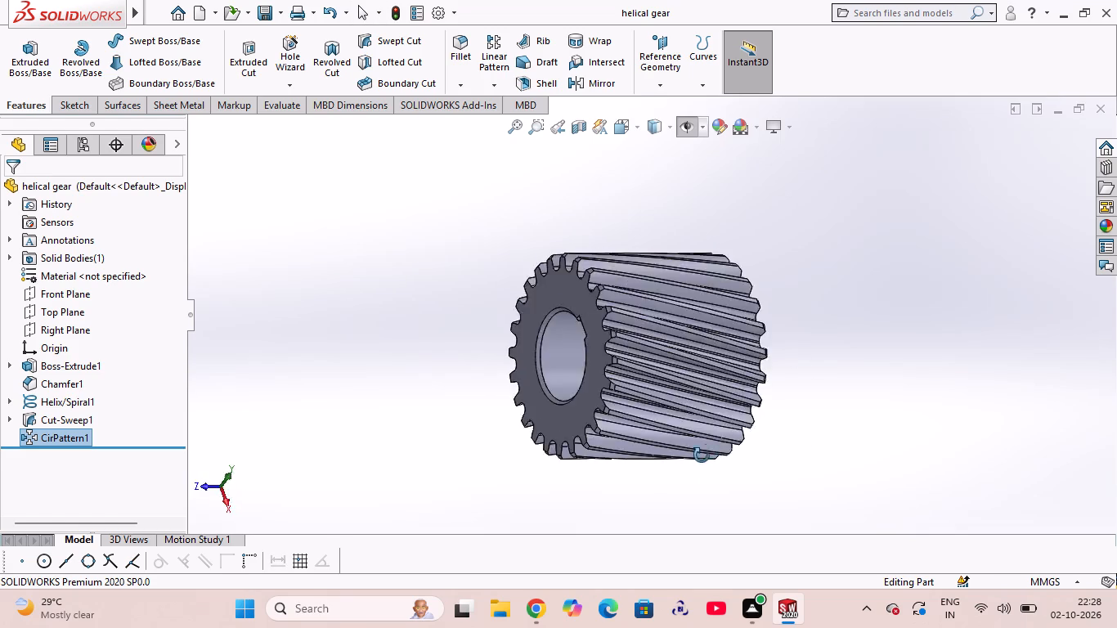
{"action": "middle_click_drag", "start_coordinate": [702, 455], "coordinate": [571, 318]}
{"action": "middle_click_drag", "start_coordinate": [581, 268], "coordinate": [571, 405]}
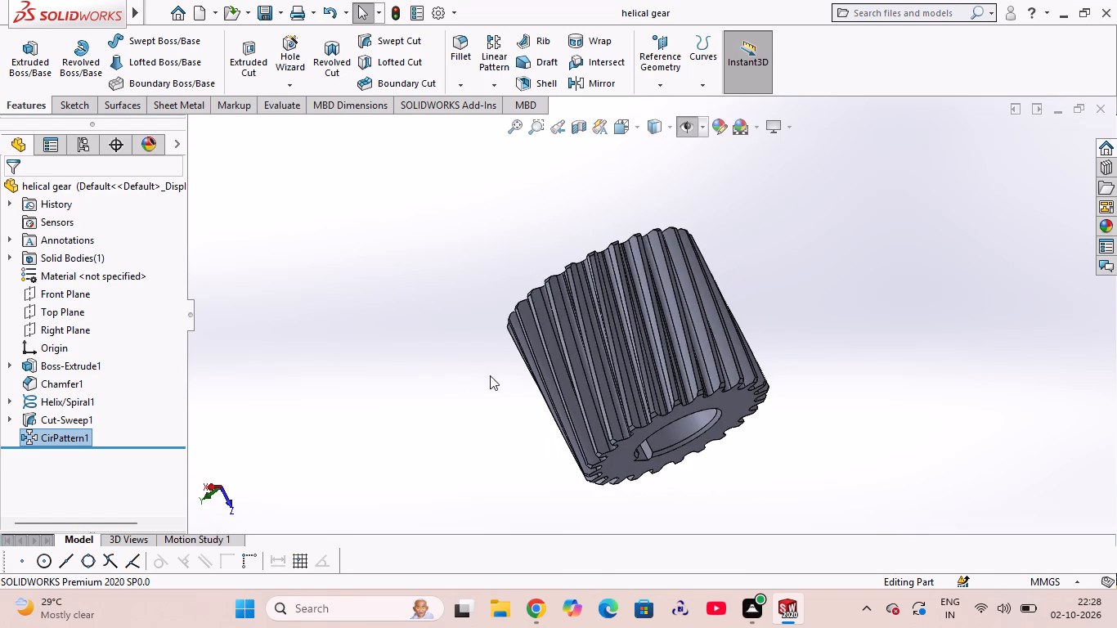
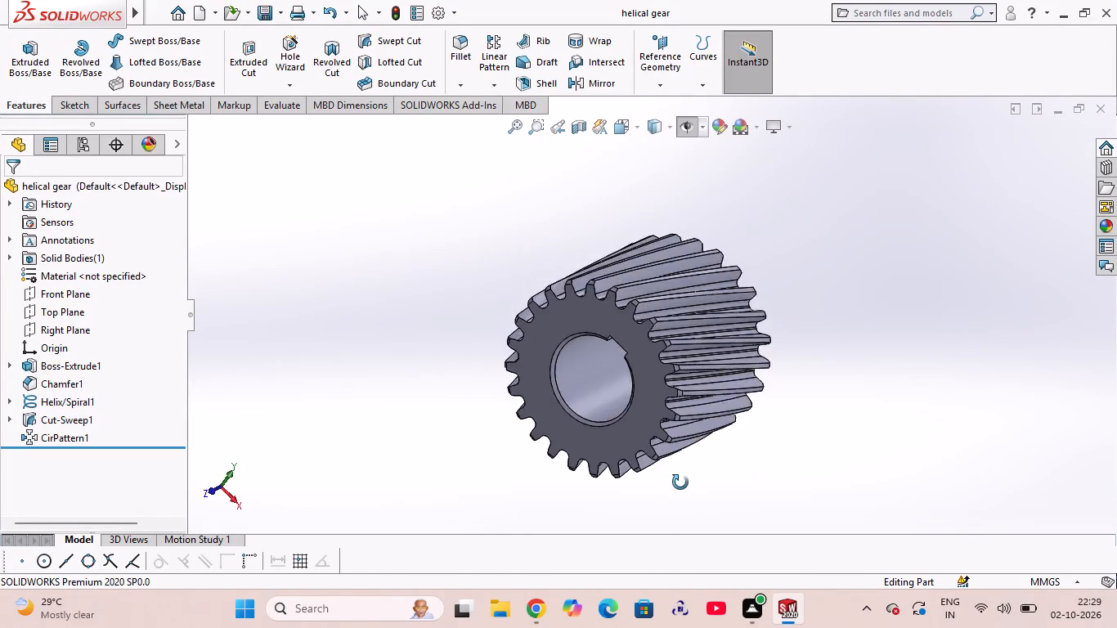
Examine the finished helical gear from all around, including both end faces, the helical teeth and the keyed bore.
{"action": "middle_click", "coordinate": [487, 325]}
{"action": "middle_click_drag", "start_coordinate": [479, 339], "coordinate": [520, 484]}
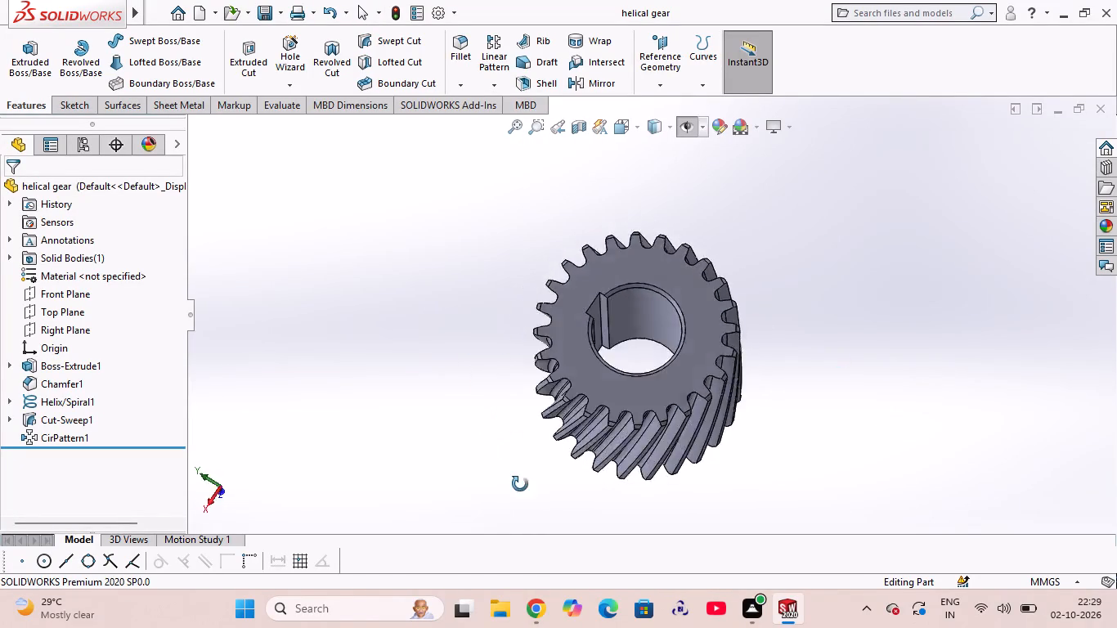
{"action": "middle_click_drag", "start_coordinate": [520, 484], "coordinate": [913, 352]}
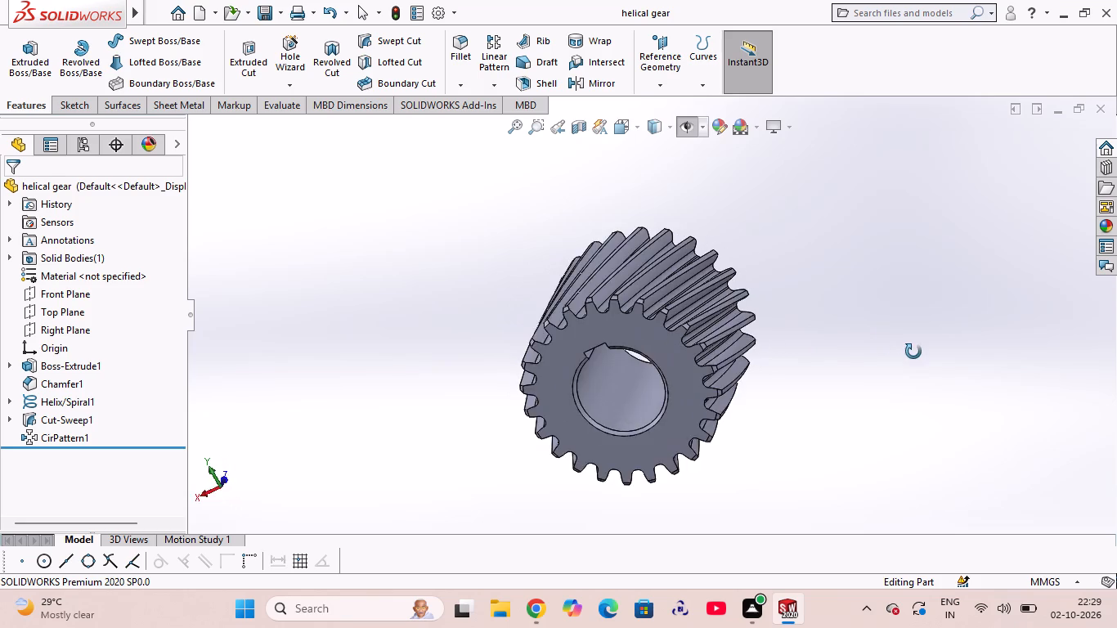
{"action": "middle_click_drag", "start_coordinate": [913, 352], "coordinate": [766, 388]}
{"action": "middle_click_drag", "start_coordinate": [646, 506], "coordinate": [23, 602]}
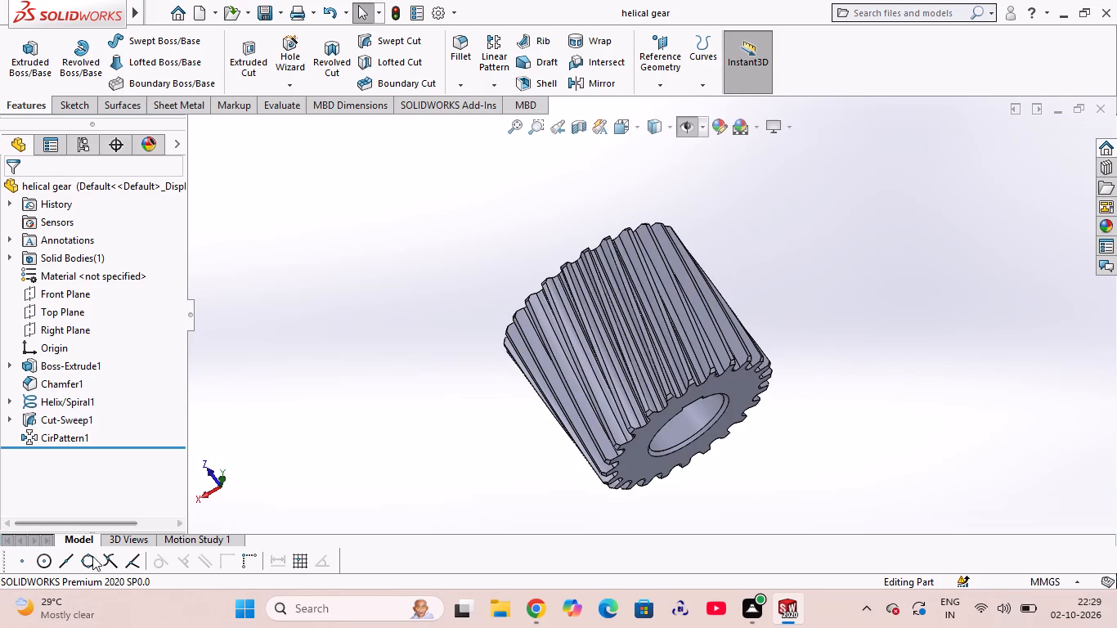
{"action": "middle_click_drag", "start_coordinate": [732, 466], "coordinate": [698, 372]}
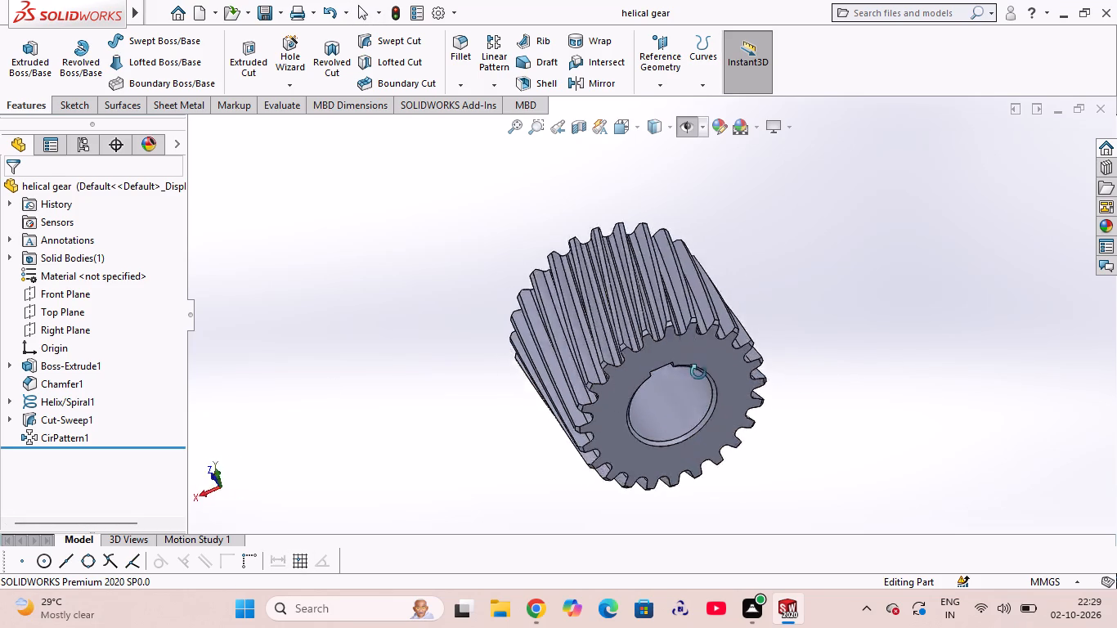
{"action": "middle_click_drag", "start_coordinate": [698, 372], "coordinate": [421, 370]}
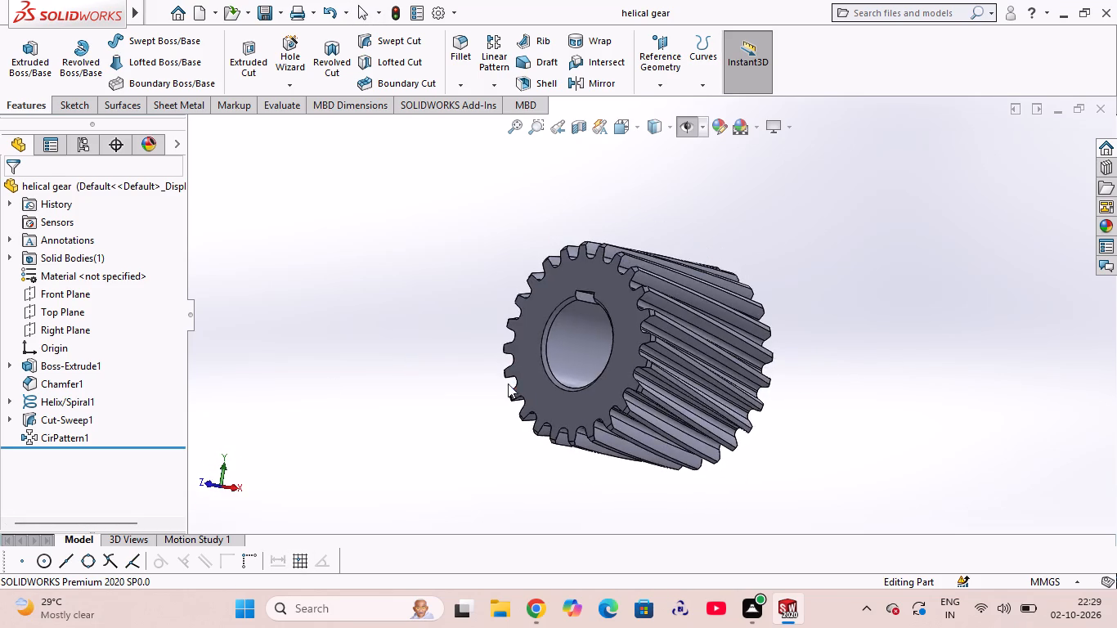
{"action": "middle_click_drag", "start_coordinate": [531, 386], "coordinate": [558, 387]}
{"action": "middle_click_drag", "start_coordinate": [589, 387], "coordinate": [751, 387]}
{"action": "middle_click_drag", "start_coordinate": [777, 388], "coordinate": [864, 391]}
{"action": "middle_click", "coordinate": [864, 391]}
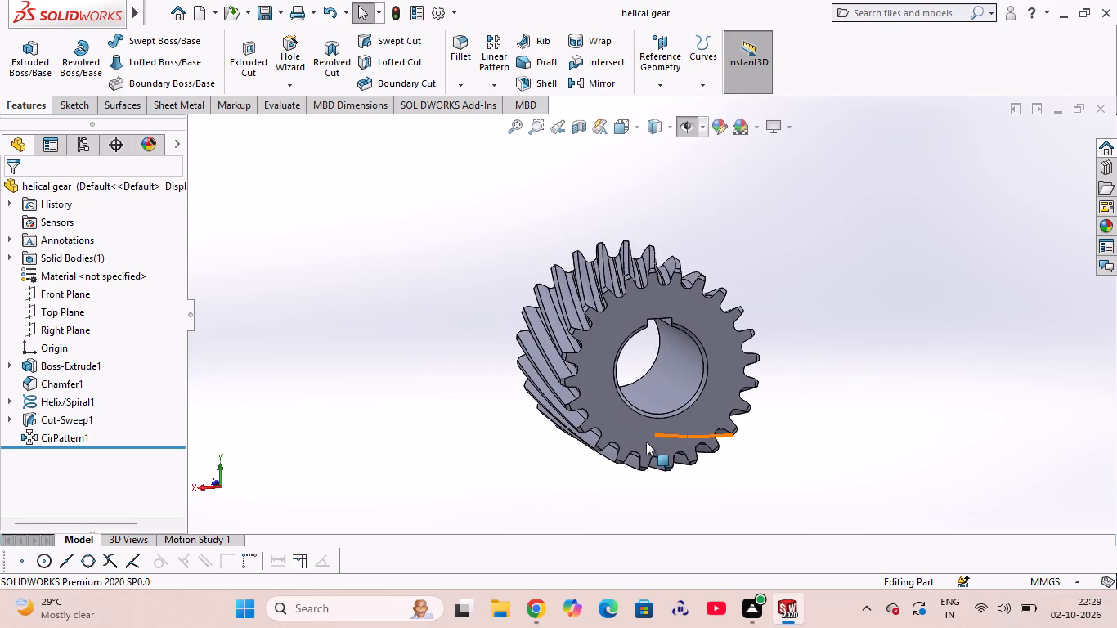
{"action": "middle_click_drag", "start_coordinate": [646, 441], "coordinate": [620, 387]}
{"action": "middle_click_drag", "start_coordinate": [617, 379], "coordinate": [658, 285]}
{"action": "middle_click_drag", "start_coordinate": [658, 286], "coordinate": [662, 303]}
{"action": "middle_click_drag", "start_coordinate": [644, 405], "coordinate": [475, 491]}
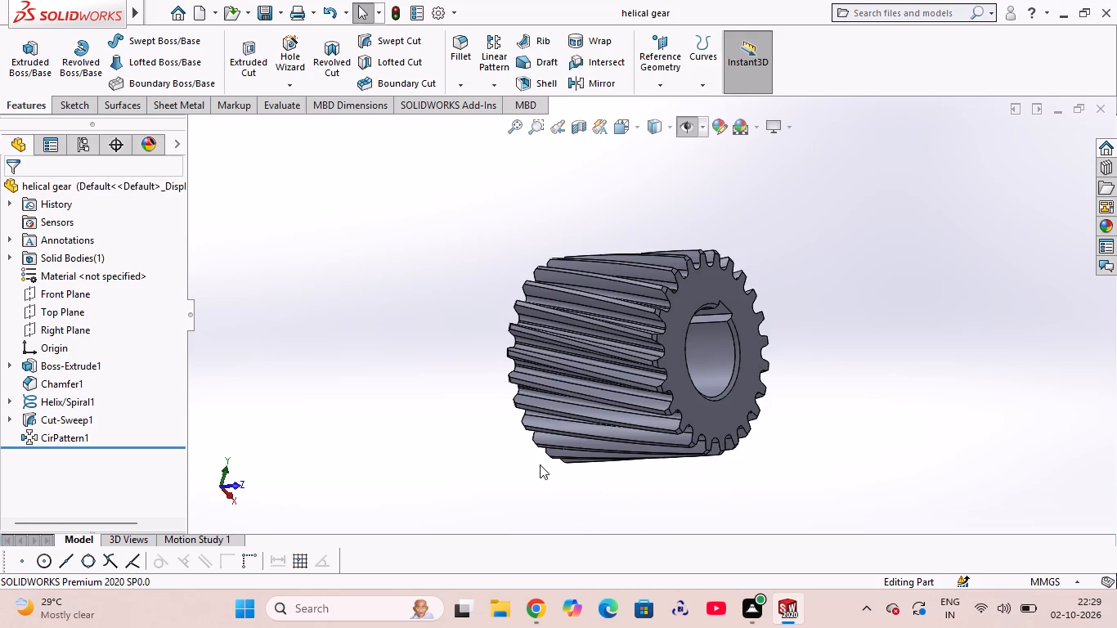
{"action": "scroll", "coordinate": [500, 471], "scroll_direction": "down", "scroll_amount": 1}
{"action": "middle_click_drag", "start_coordinate": [500, 471], "coordinate": [745, 437]}
{"action": "middle_click_drag", "start_coordinate": [745, 437], "coordinate": [599, 457]}
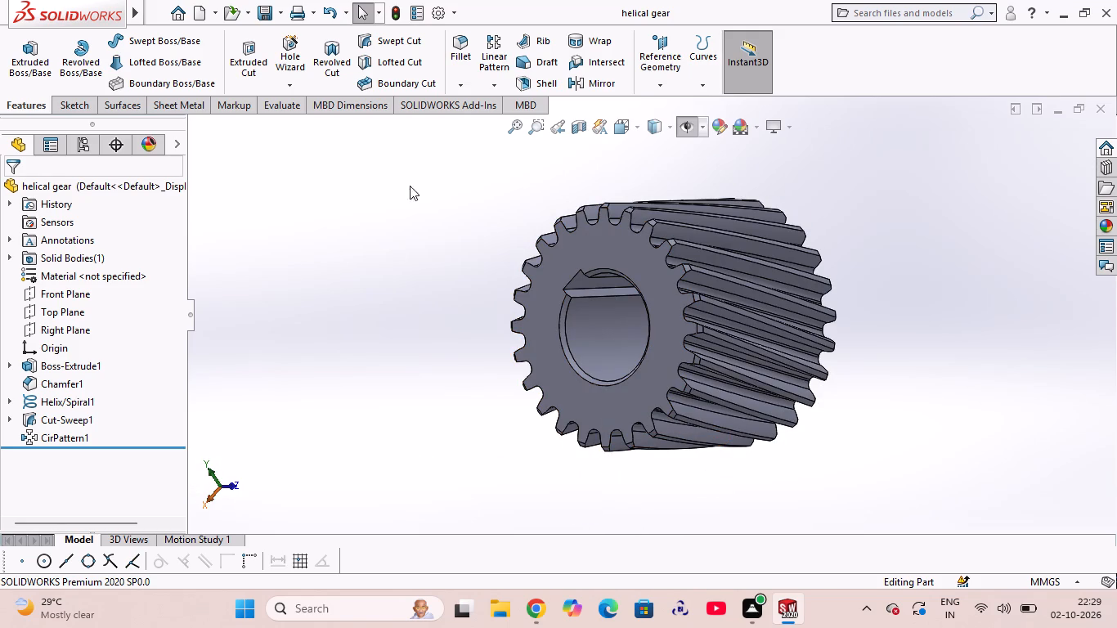
Switch to Chrome, search with the corrected query "convert solidworks part format to pdf" and open the "Converting a SOLIDWORKS Drawing File to PDF - 2025" result.
{"action": "left_click", "coordinate": [529, 607]}
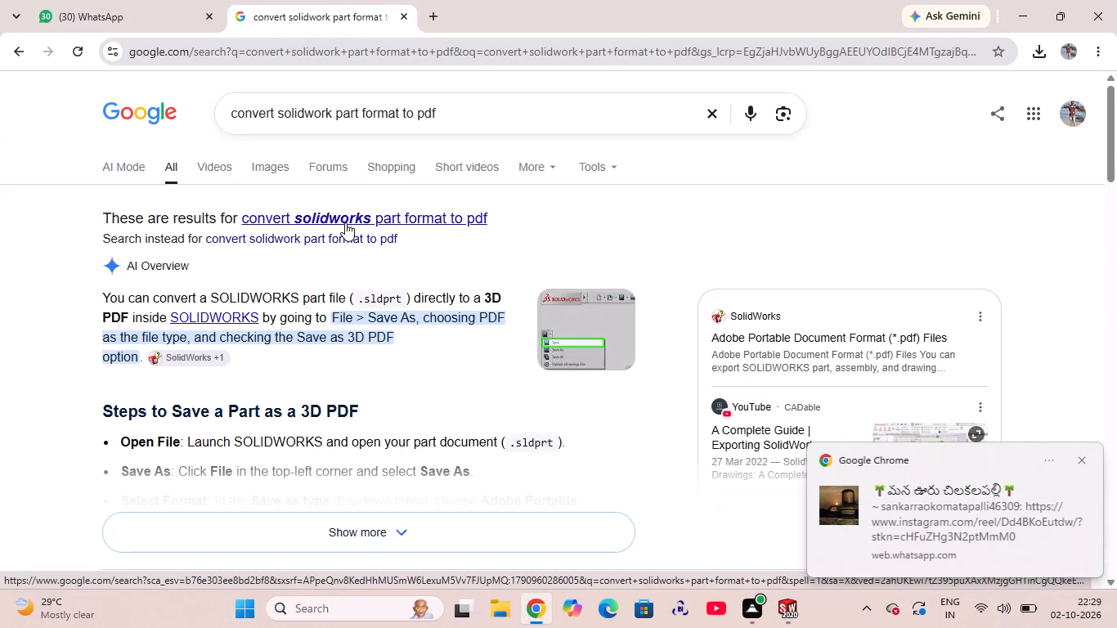
{"action": "left_click", "coordinate": [345, 222]}
{"action": "scroll", "coordinate": [342, 296], "scroll_direction": "down", "scroll_amount": 7}
{"action": "scroll", "coordinate": [342, 306], "scroll_direction": "up", "scroll_amount": 3}
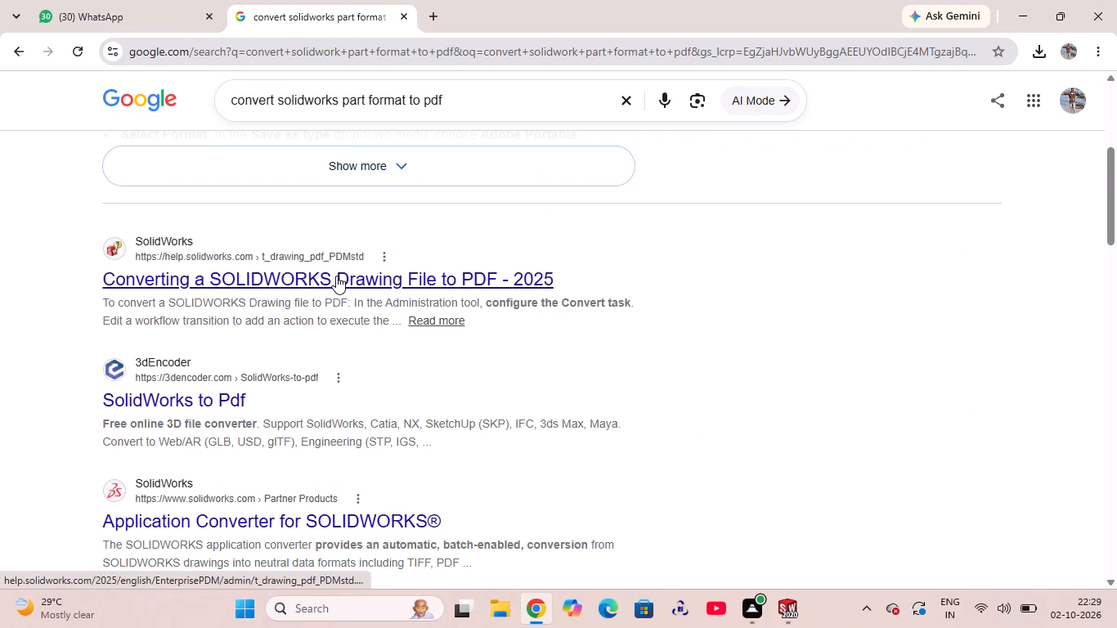
{"action": "left_click", "coordinate": [336, 276]}
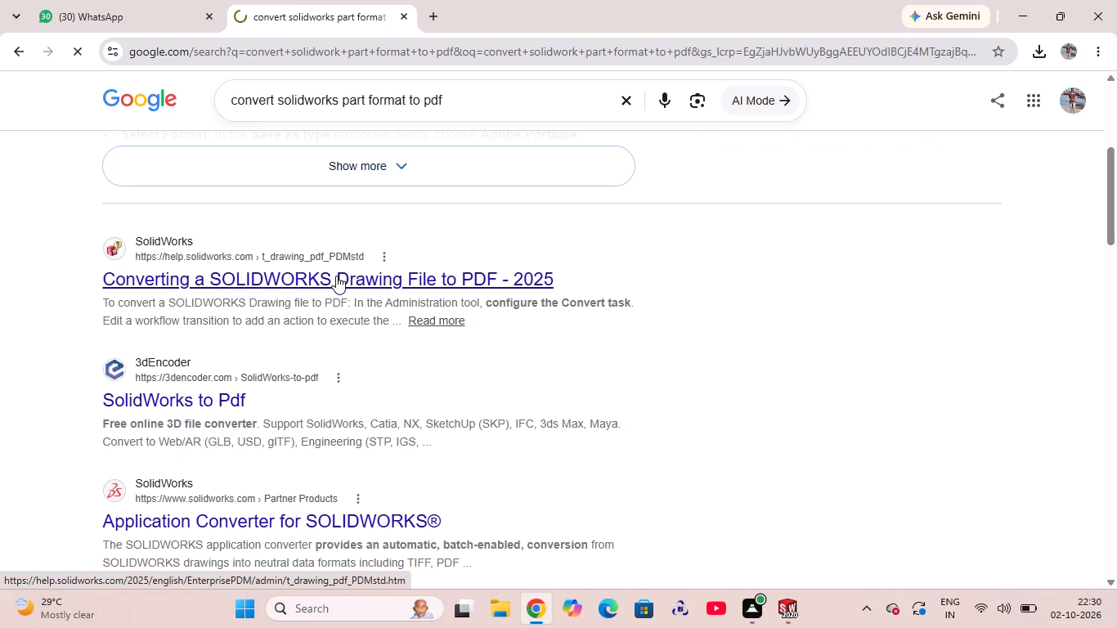
Switch to SOLIDWORKS and review the gear's features one by one: base extrusion, chamfer, helix, swept cut and circular pattern.
{"action": "left_click", "coordinate": [785, 608]}
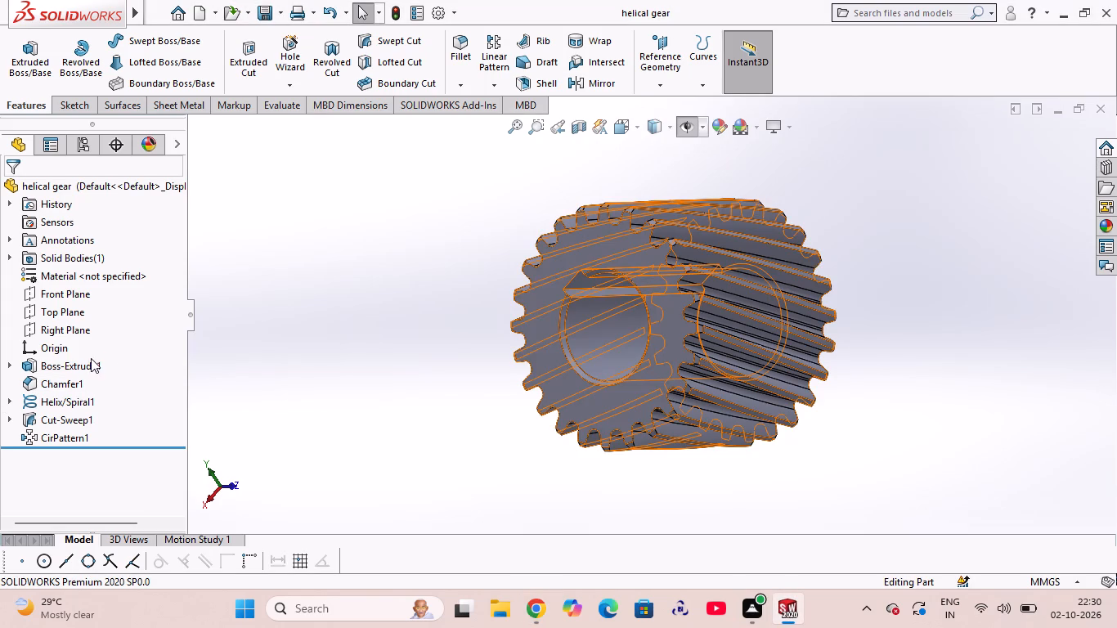
{"action": "left_click", "coordinate": [90, 358]}
{"action": "left_click", "coordinate": [74, 384]}
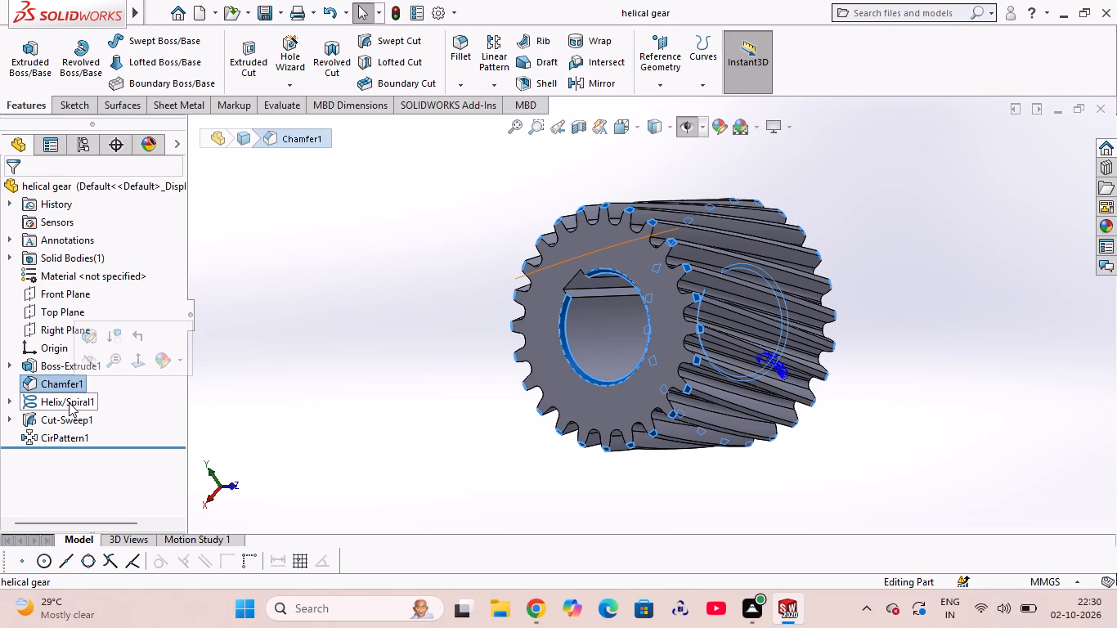
{"action": "left_click", "coordinate": [69, 402]}
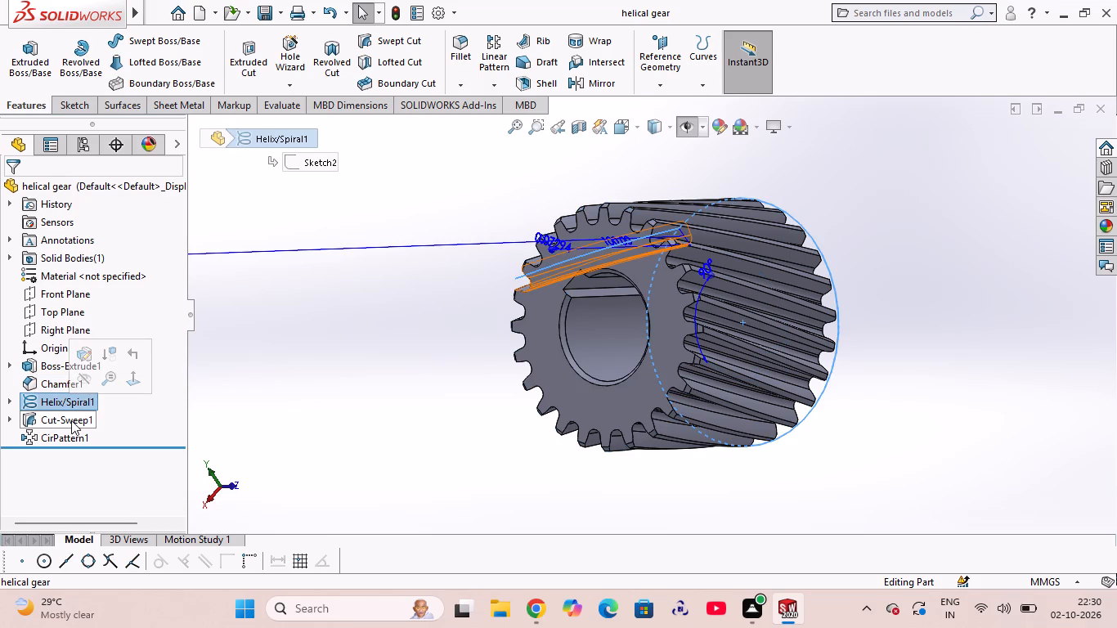
{"action": "left_click", "coordinate": [71, 420]}
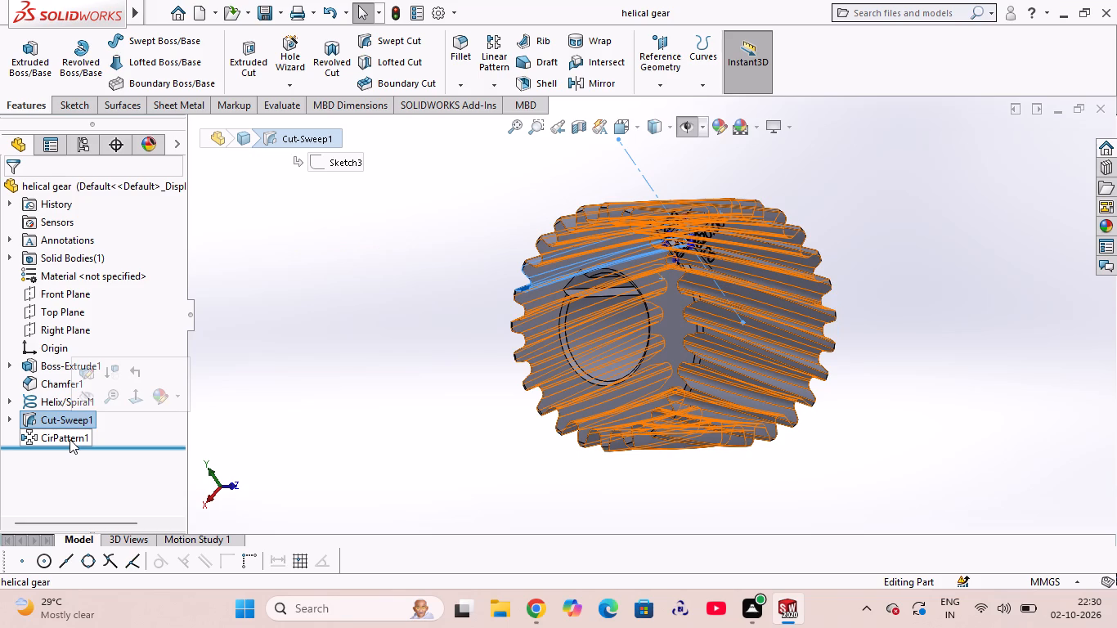
{"action": "left_click", "coordinate": [70, 439]}
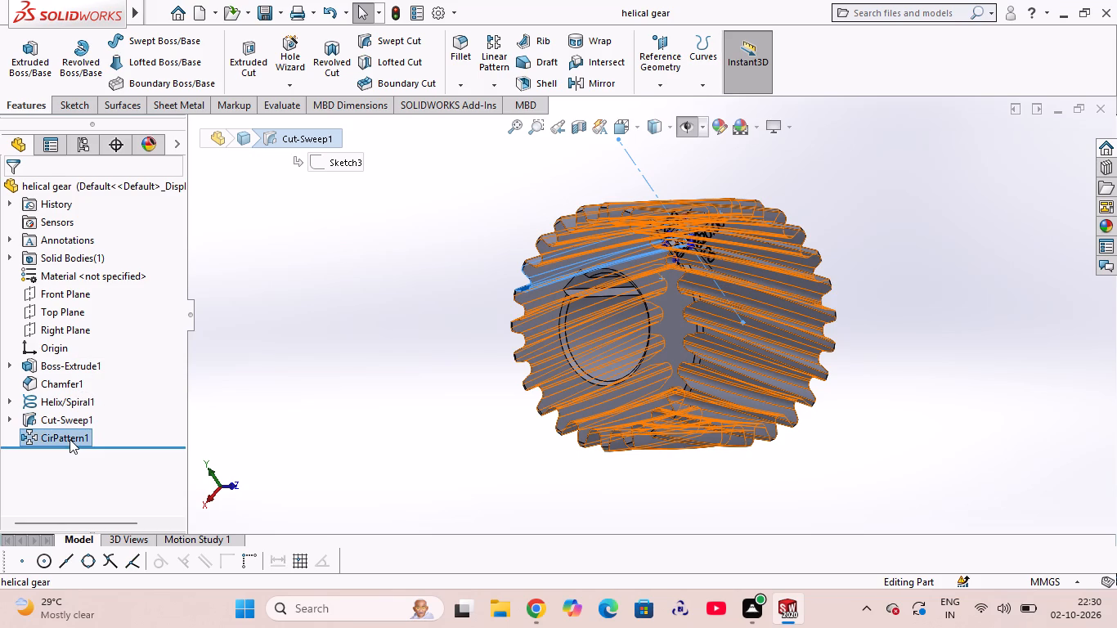
{"action": "left_click", "coordinate": [65, 365]}
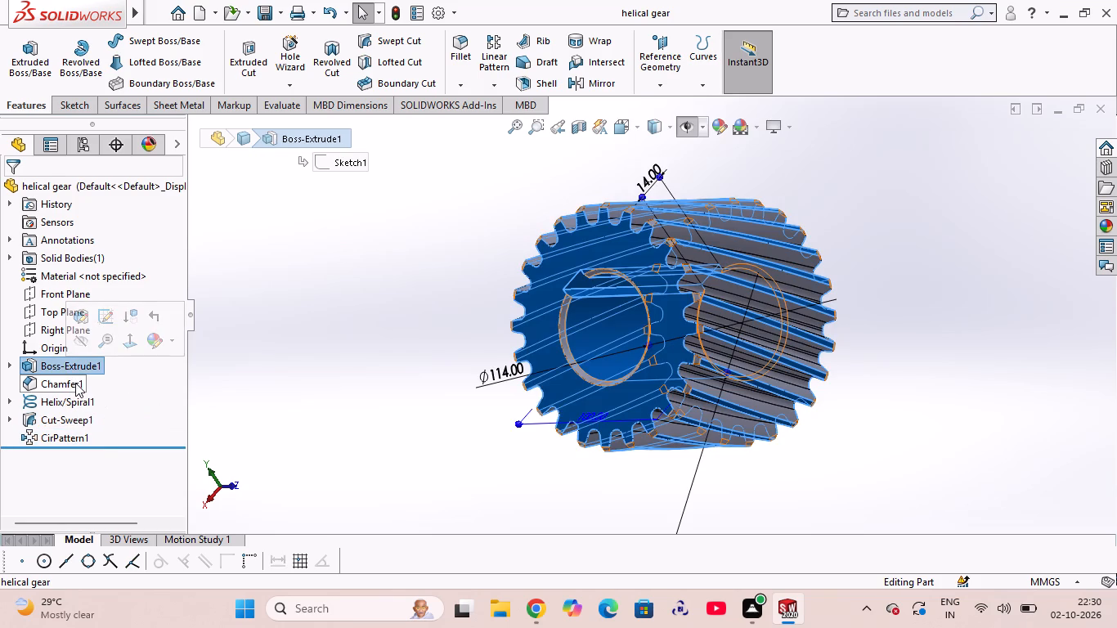
{"action": "left_click", "coordinate": [75, 383]}
{"action": "left_click", "coordinate": [83, 404]}
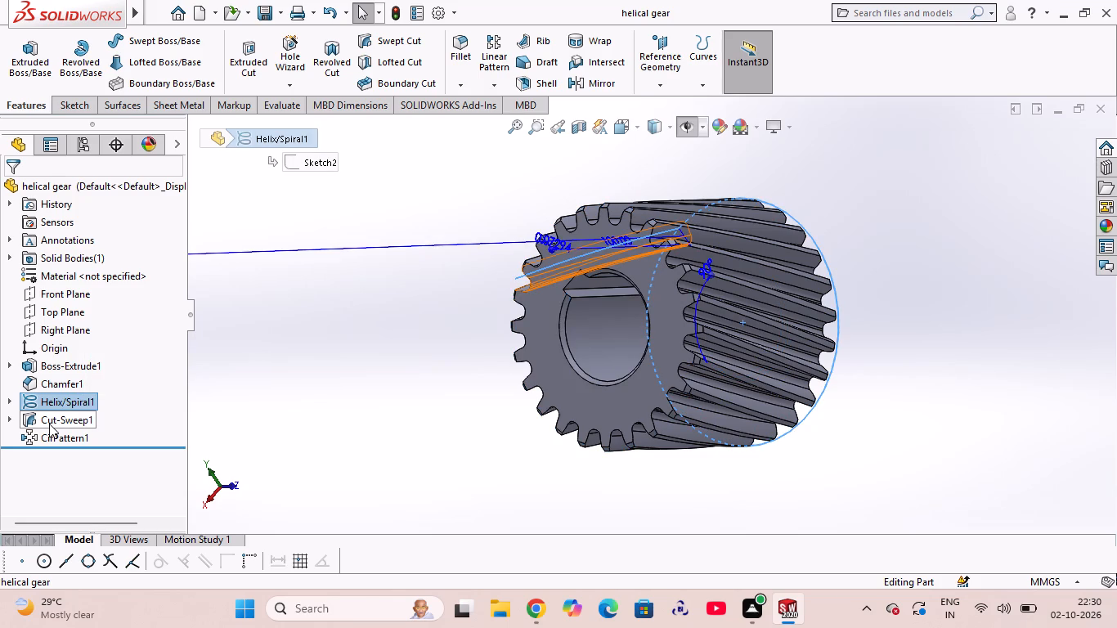
{"action": "left_click", "coordinate": [49, 424]}
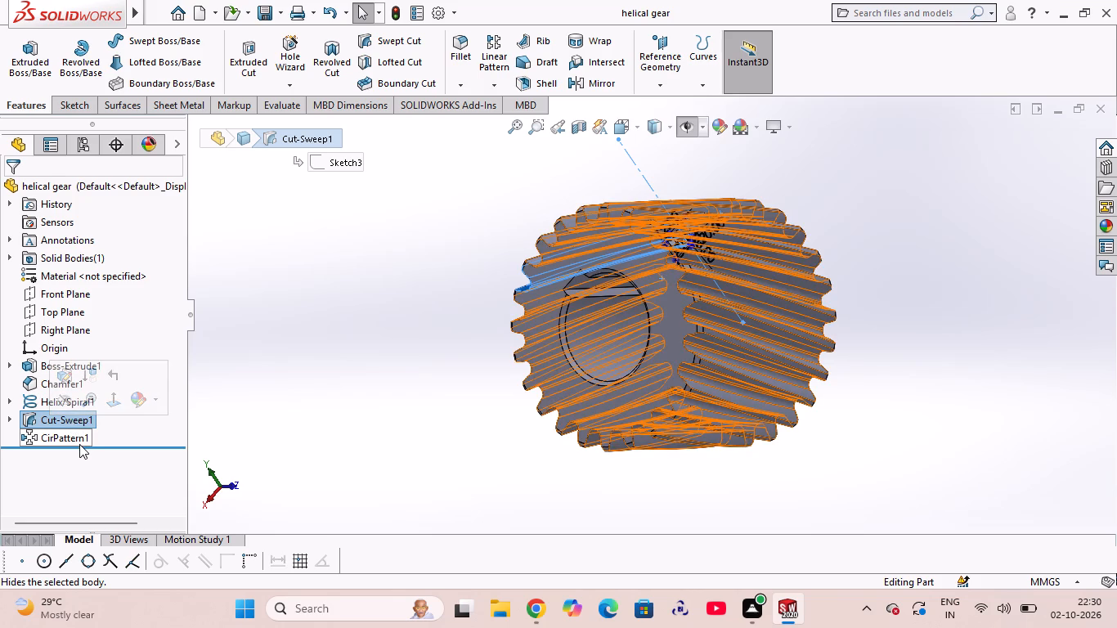
{"action": "key", "text": "Escape"}
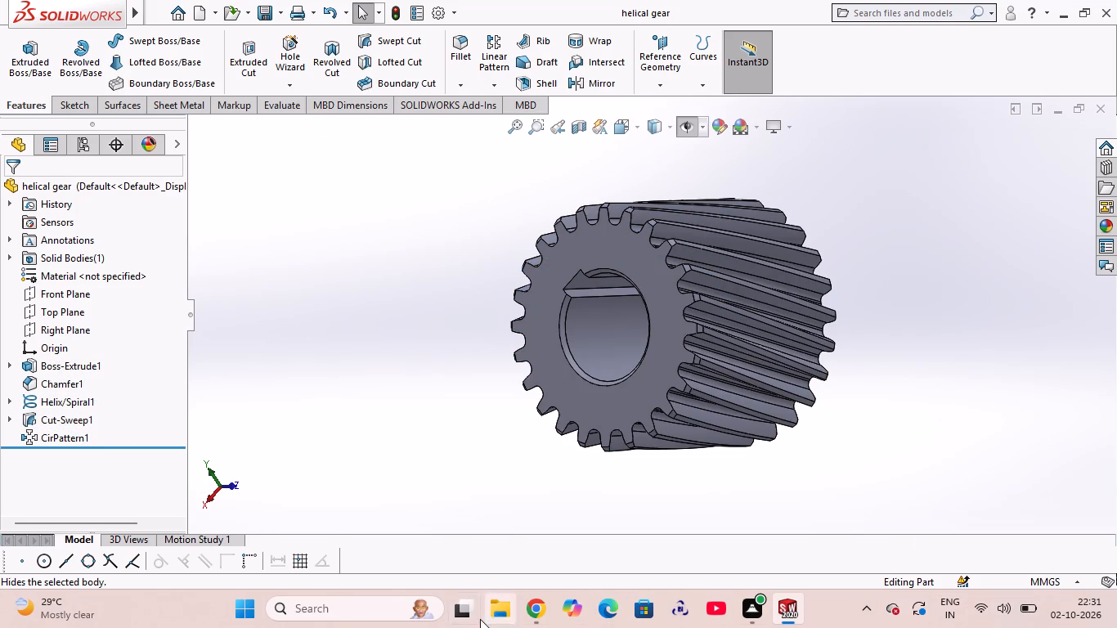
Return to Chrome, accept all cookies on the SOLIDWORKS help page and read the instructions for converting a drawing file to PDF.
{"action": "left_click", "coordinate": [543, 609]}
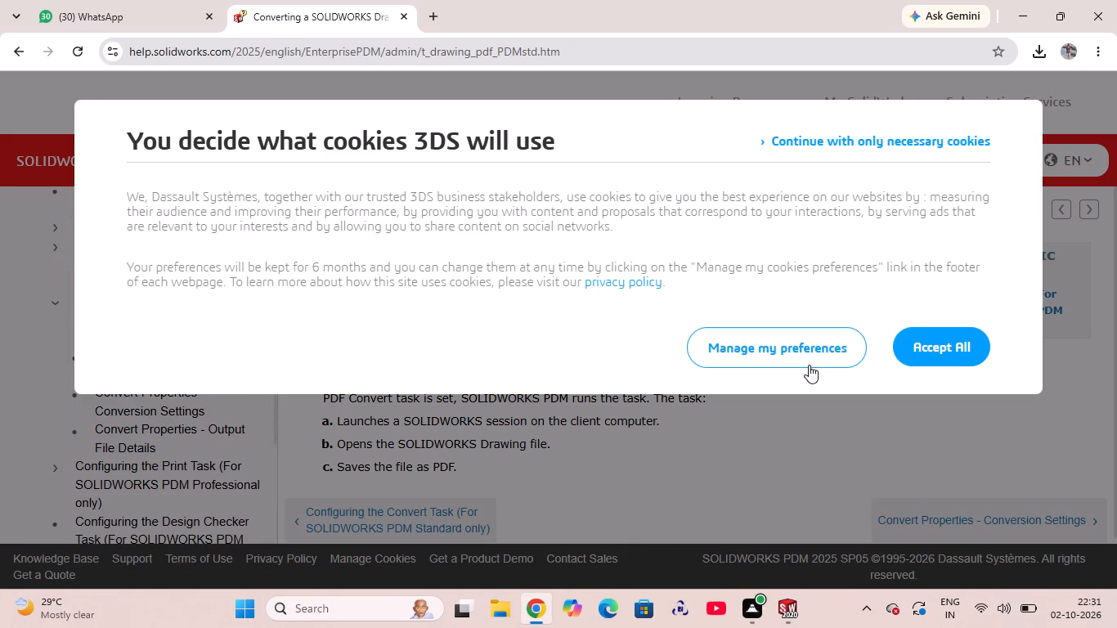
{"action": "left_click", "coordinate": [834, 428]}
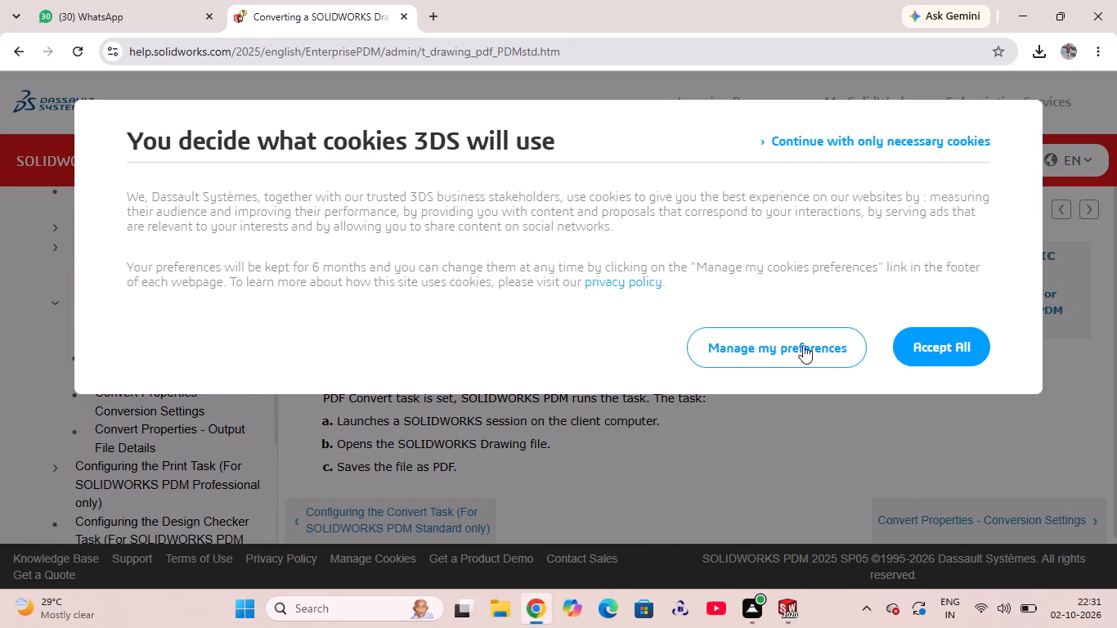
{"action": "left_click", "coordinate": [815, 357]}
{"action": "left_click", "coordinate": [738, 489]}
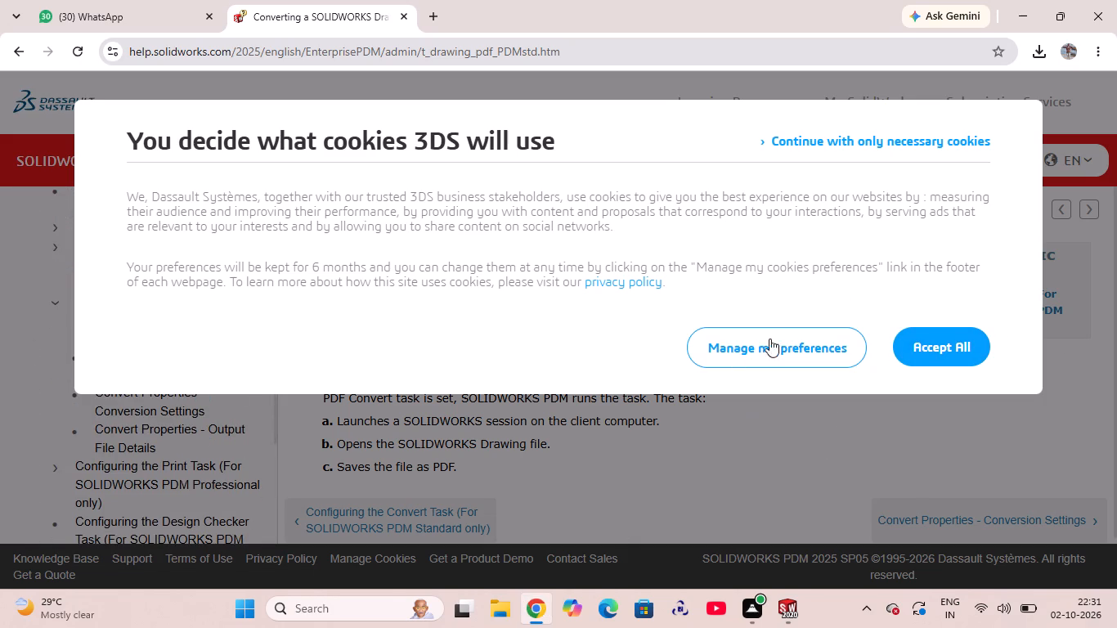
{"action": "left_click", "coordinate": [918, 348]}
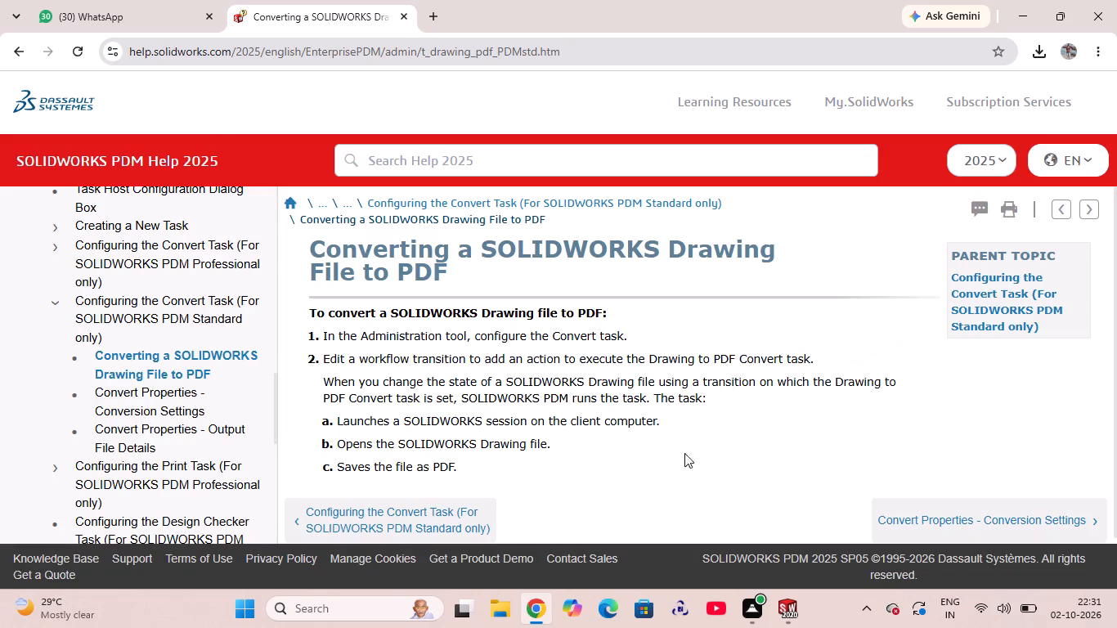
{"action": "scroll", "coordinate": [515, 344], "scroll_direction": "down", "scroll_amount": 4}
{"action": "scroll", "coordinate": [528, 366], "scroll_direction": "up", "scroll_amount": 6}
{"action": "scroll", "coordinate": [532, 363], "scroll_direction": "down", "scroll_amount": 16}
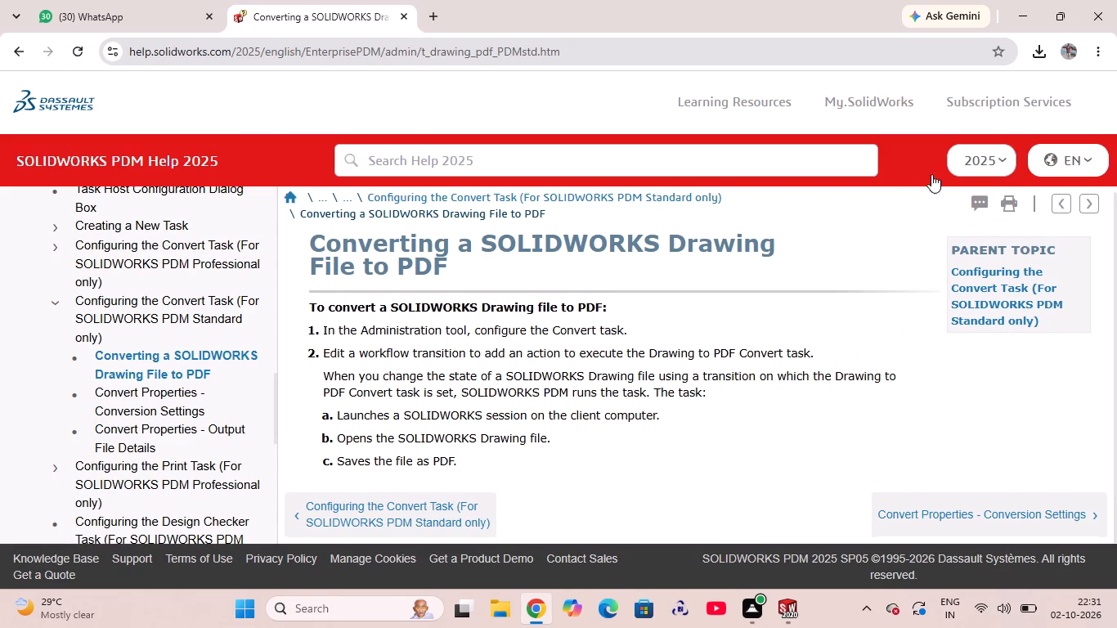